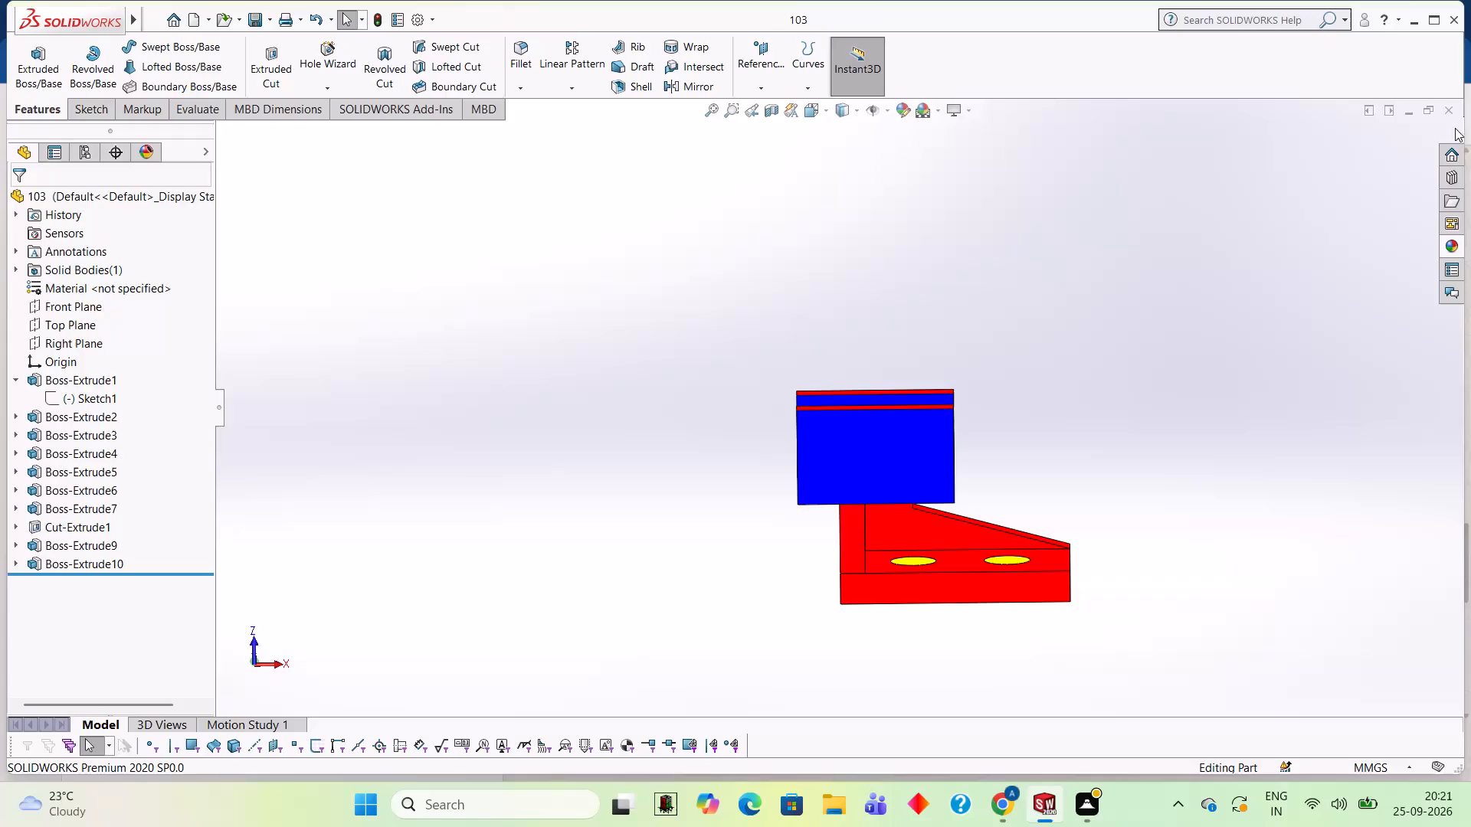
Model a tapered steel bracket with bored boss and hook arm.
Close part 103 and create a new part document.
click(1455, 118)
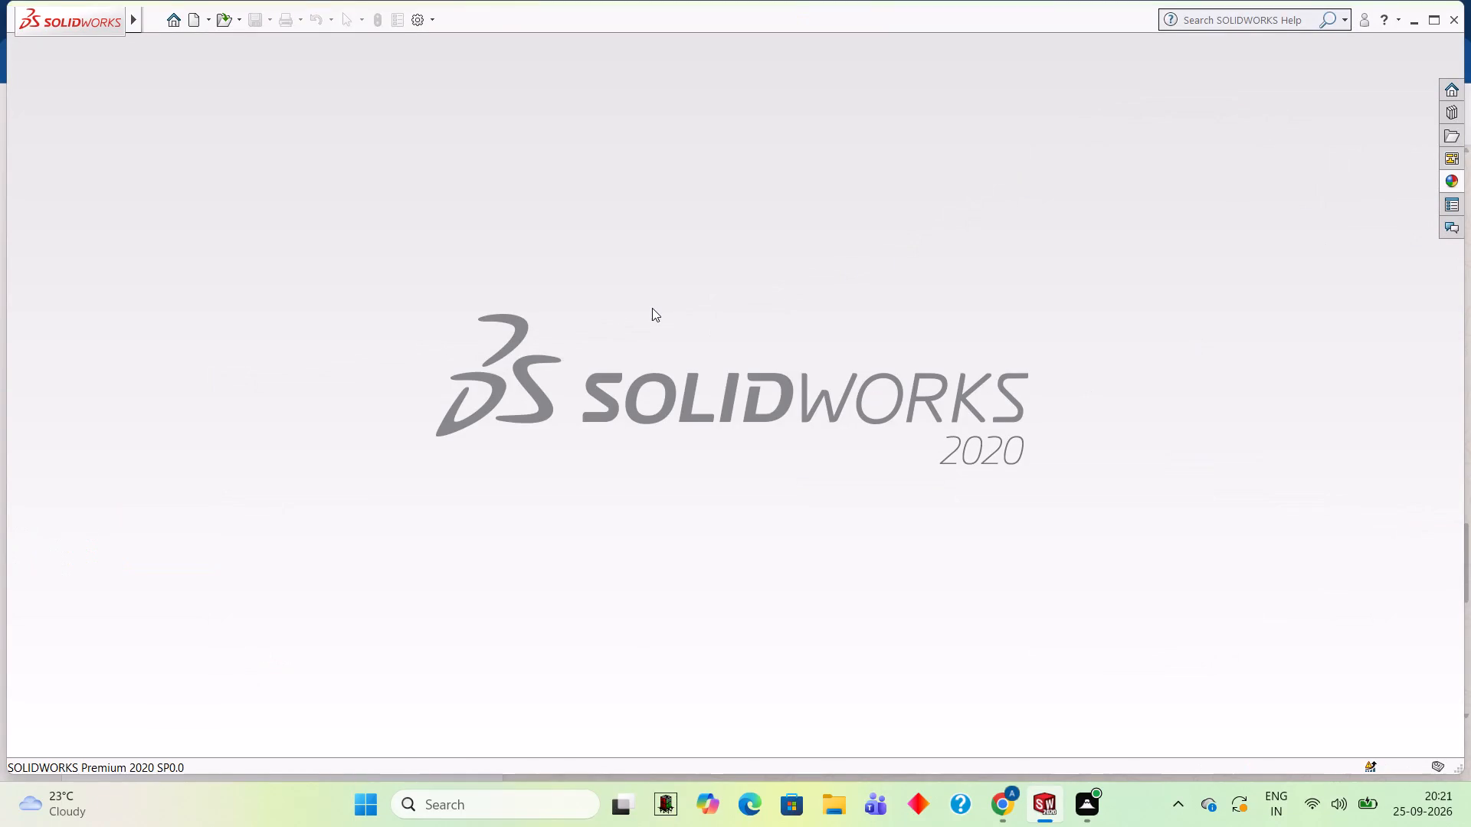
click(198, 15)
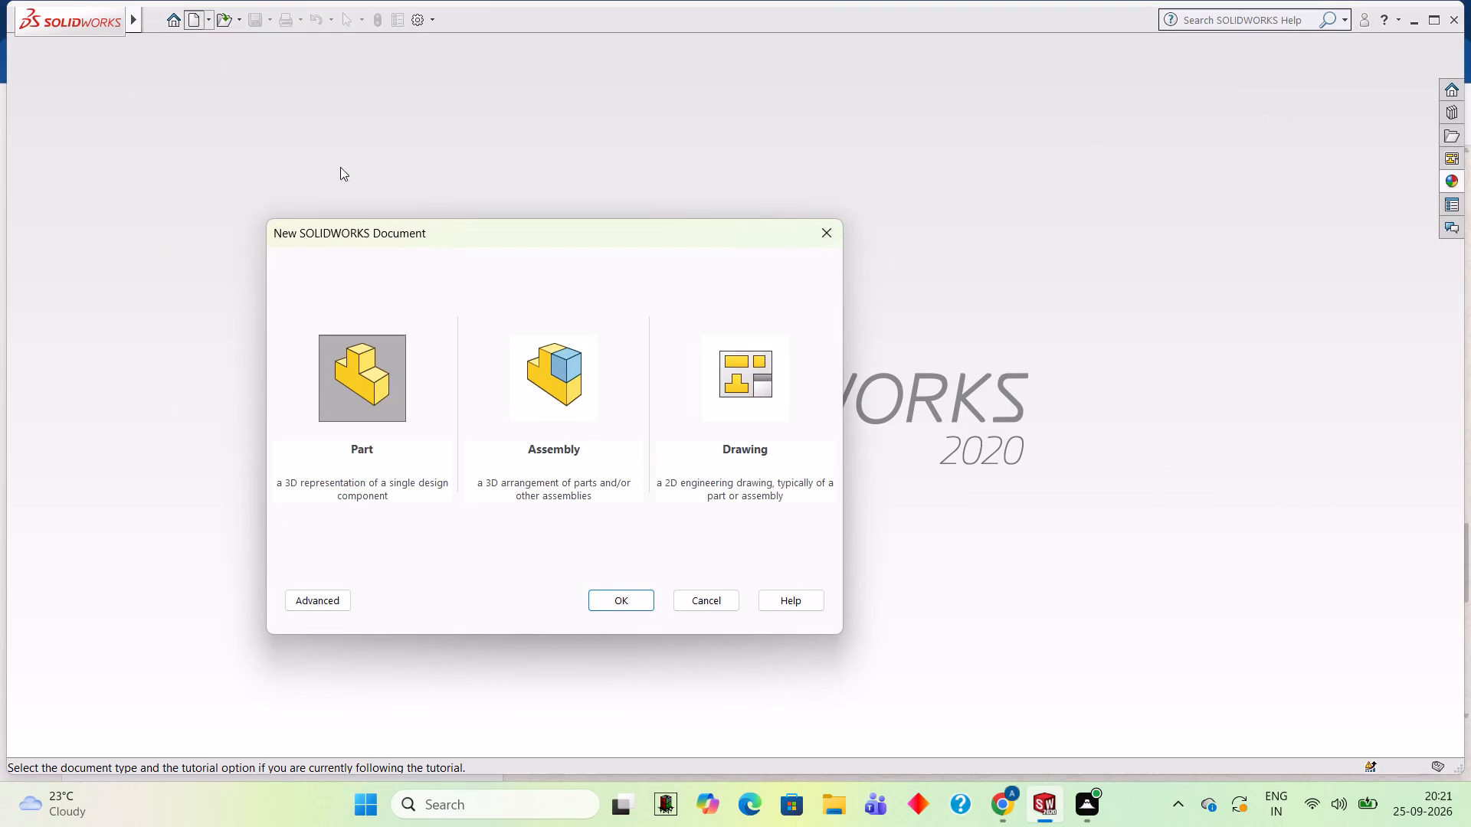
click(596, 607)
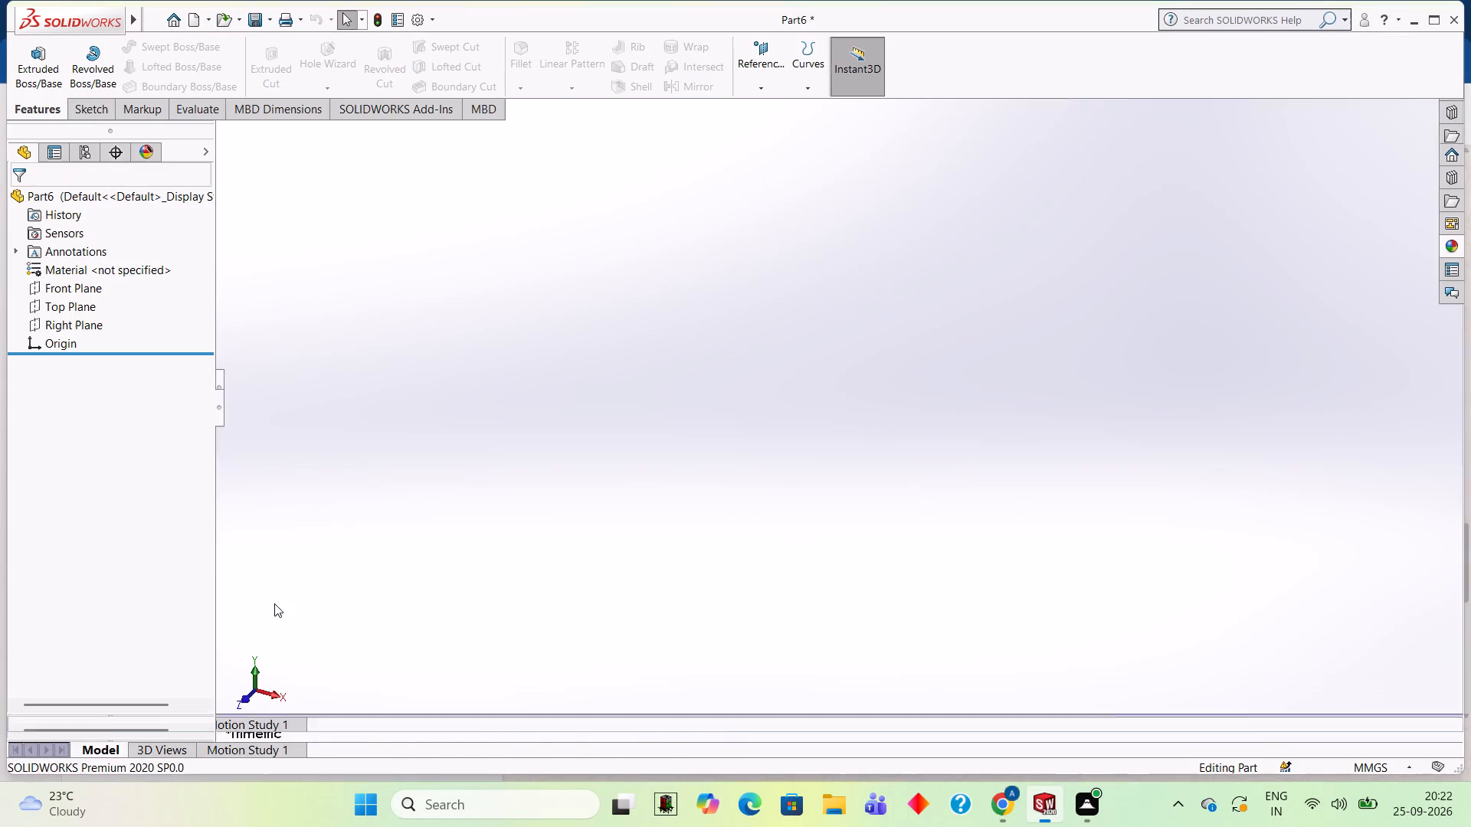
On the Front Plane, sketch a 125 mm horizontal line rightward from the origin and a 40 mm vertical line up from its end.
click(87, 285)
click(97, 270)
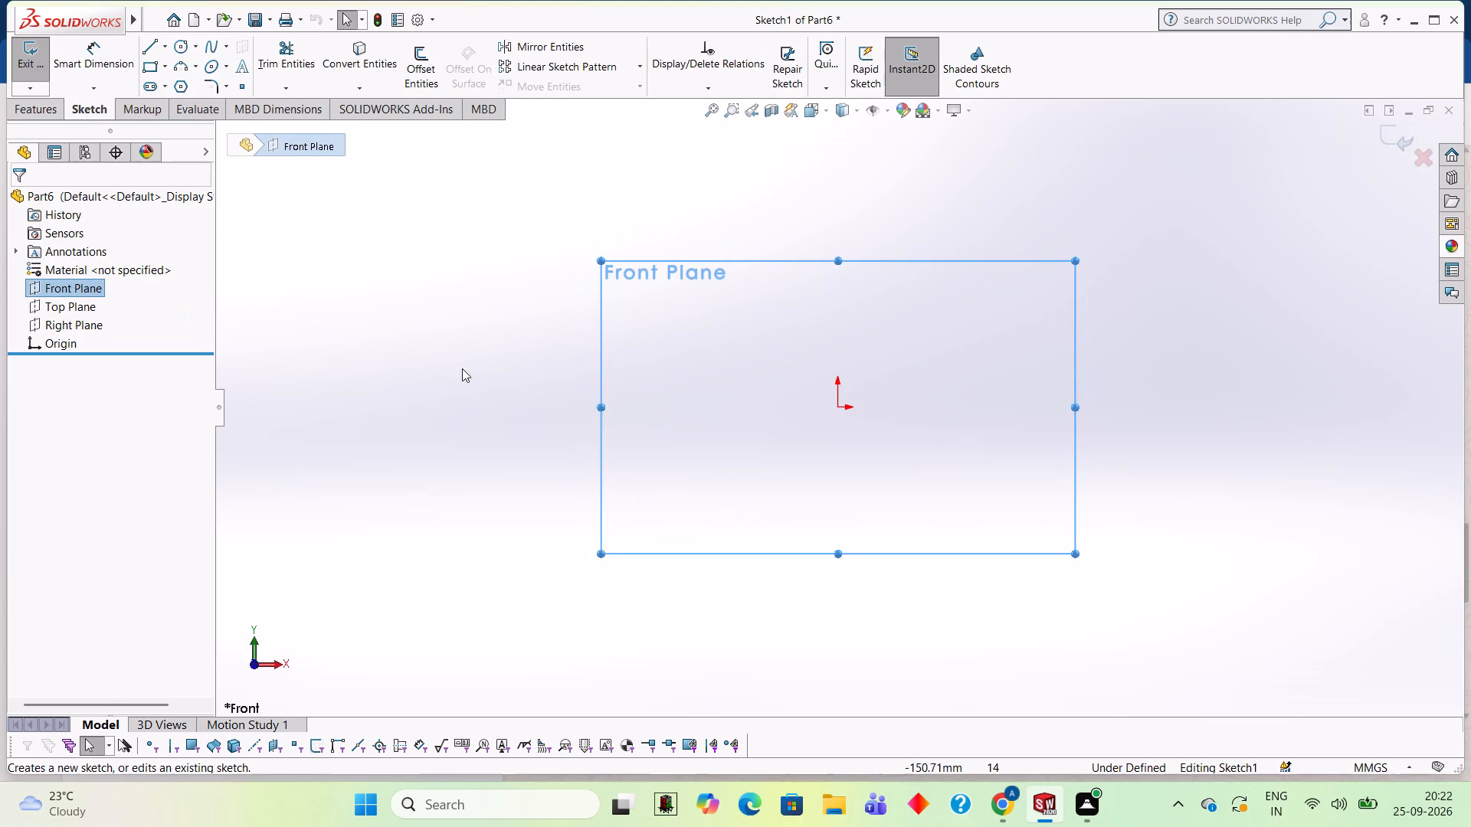
click(675, 359)
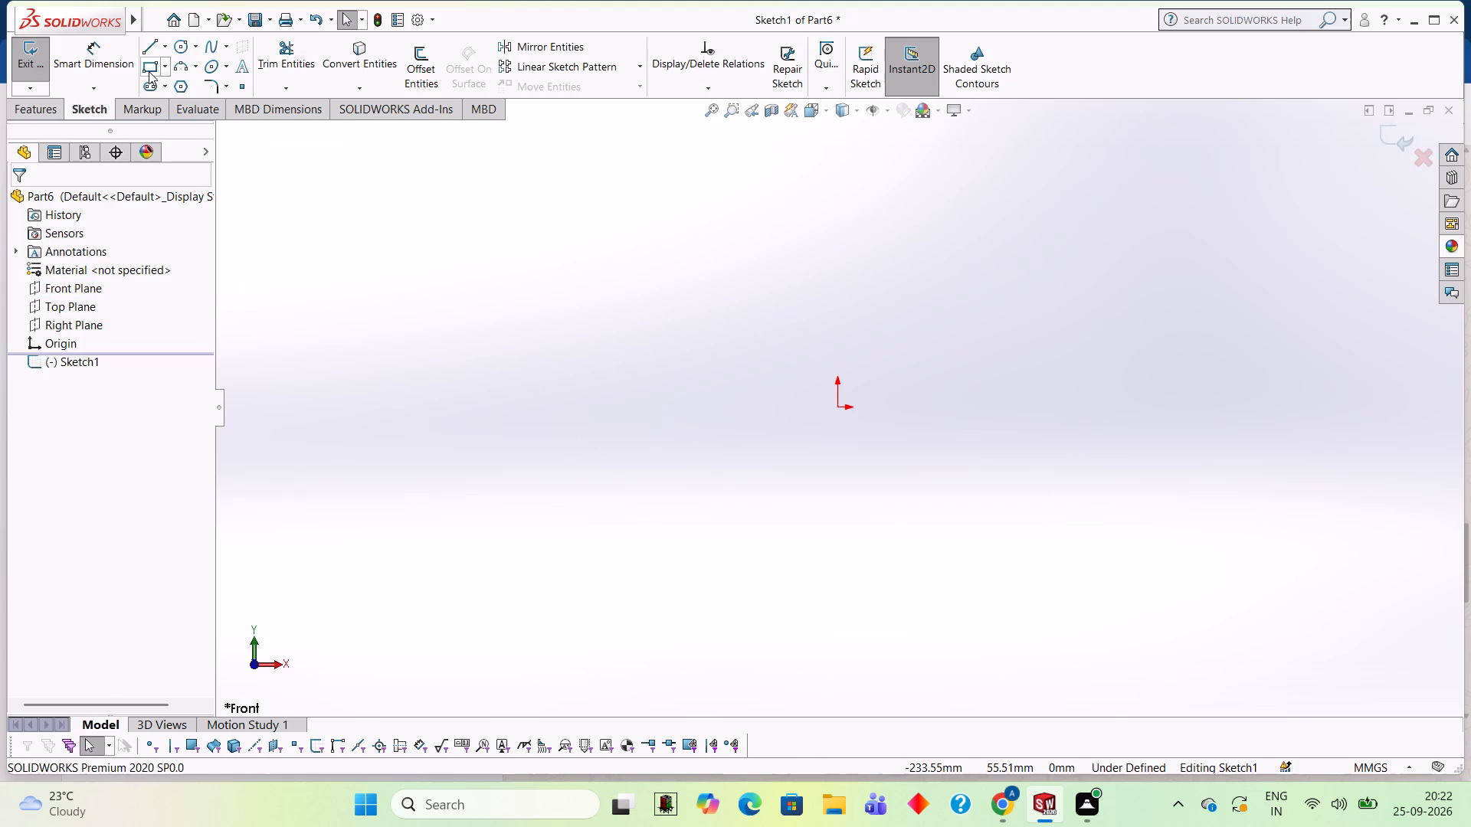
click(152, 44)
click(838, 404)
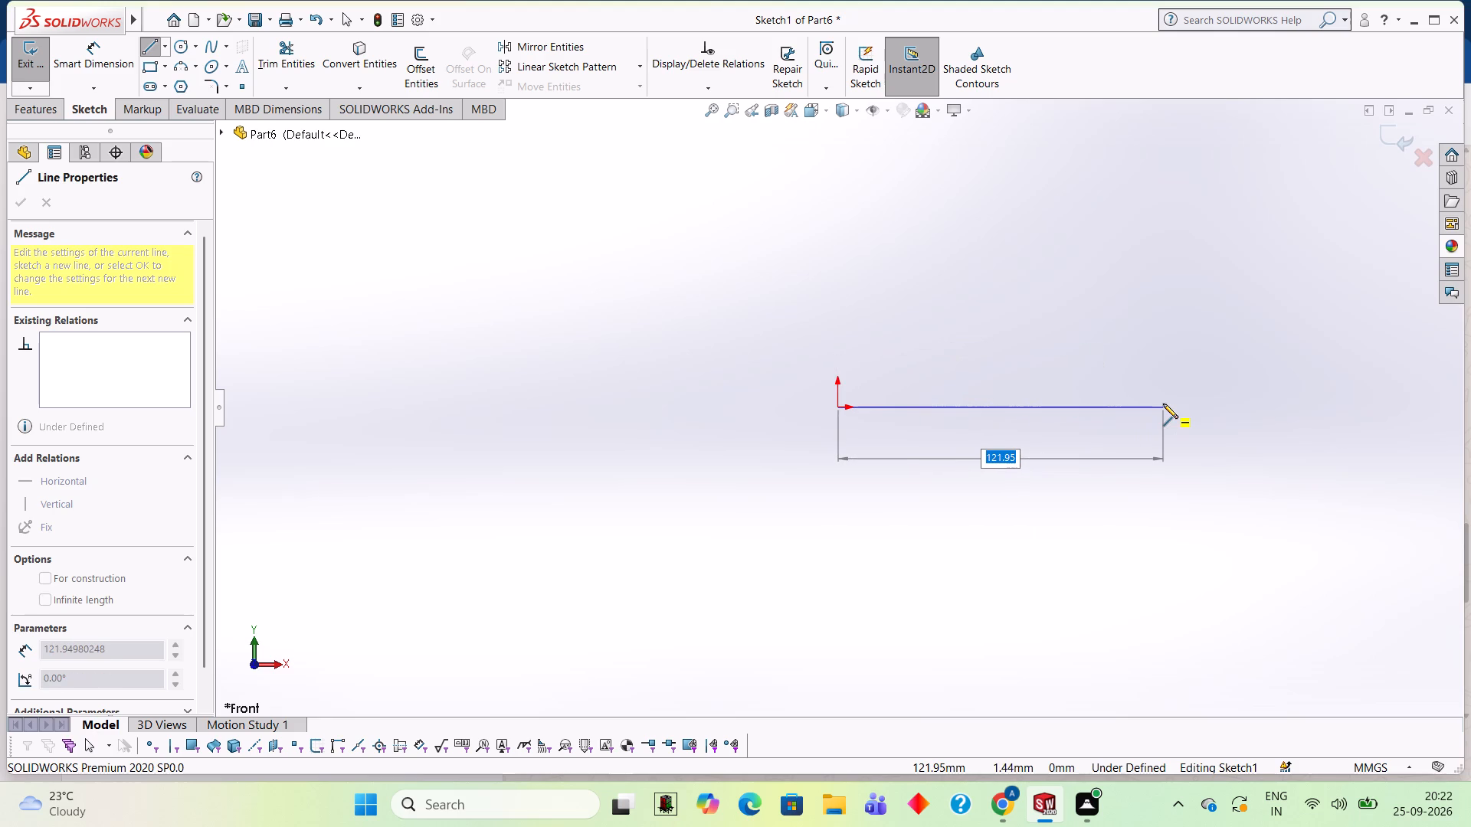
text(125)
key(Return)
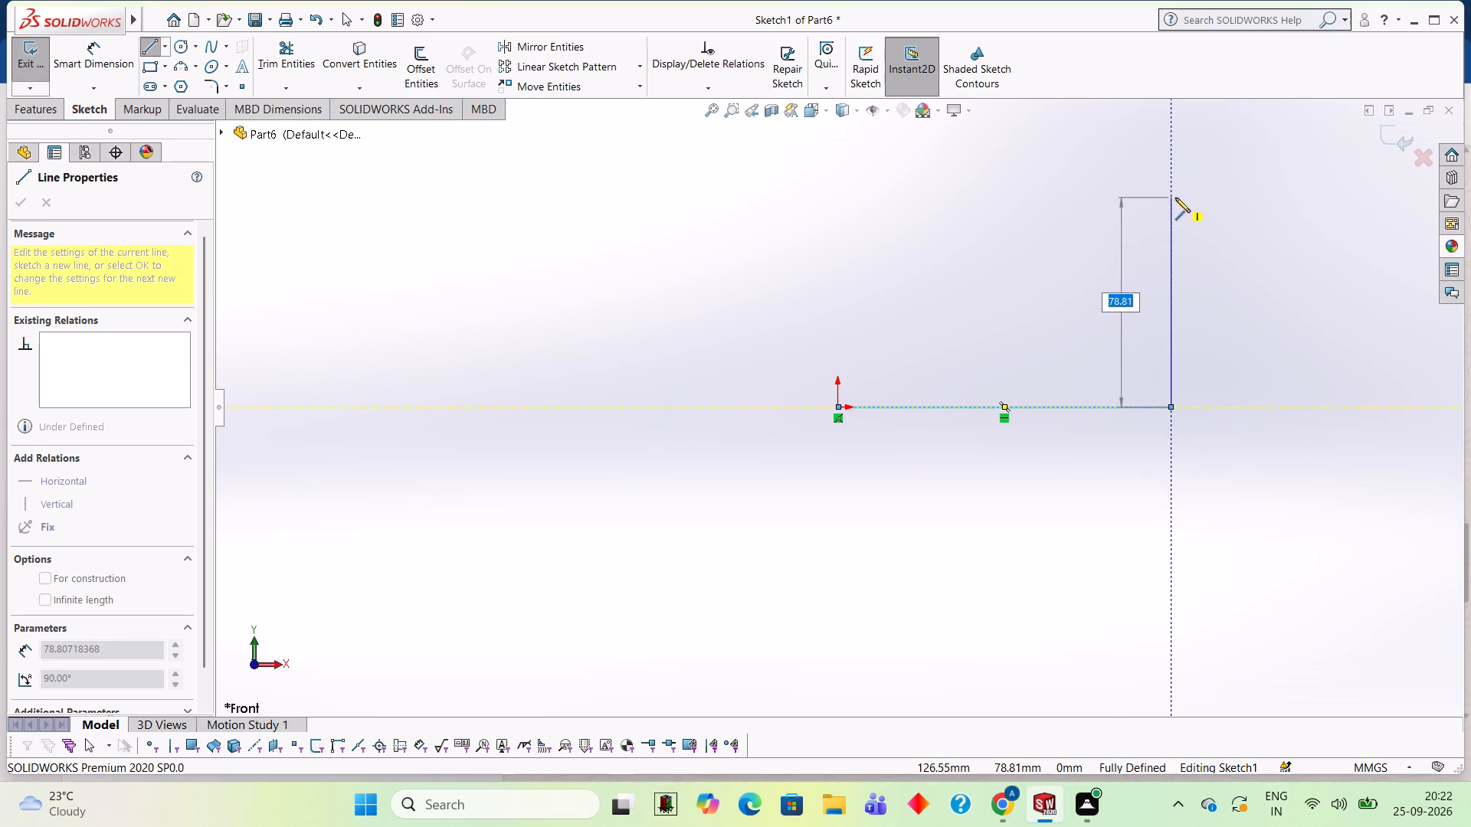
text(40)
key(Return)
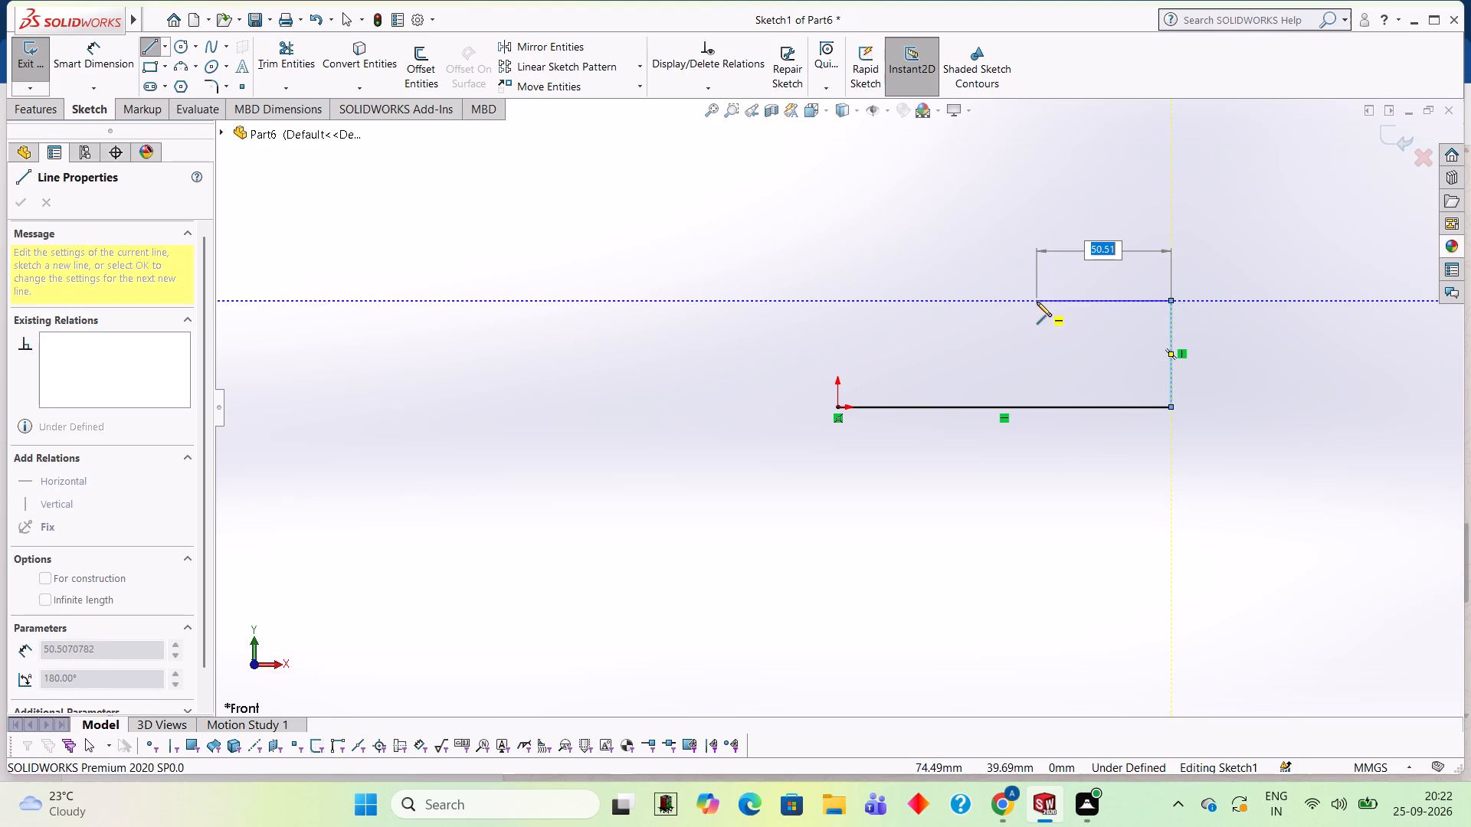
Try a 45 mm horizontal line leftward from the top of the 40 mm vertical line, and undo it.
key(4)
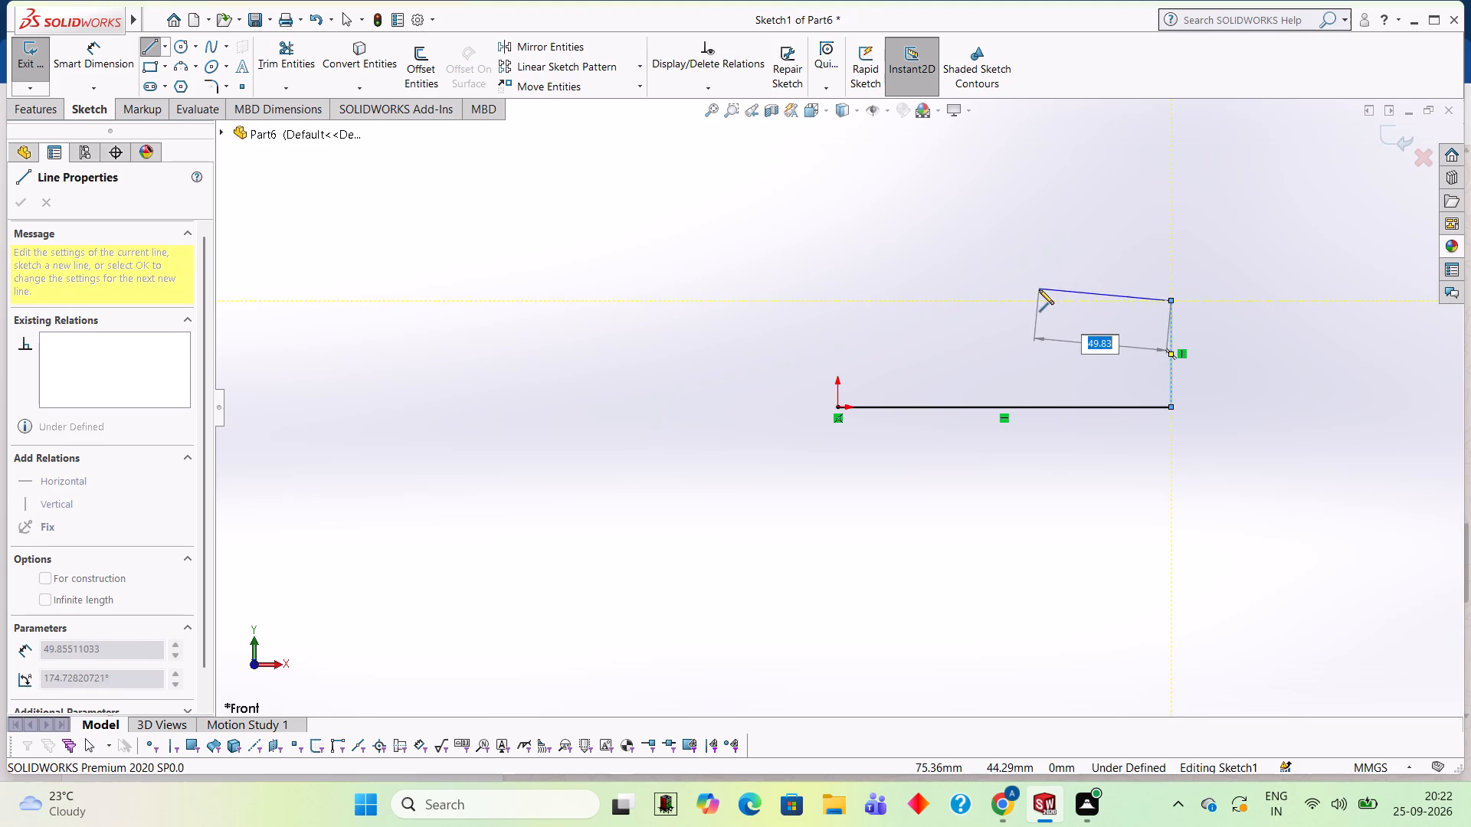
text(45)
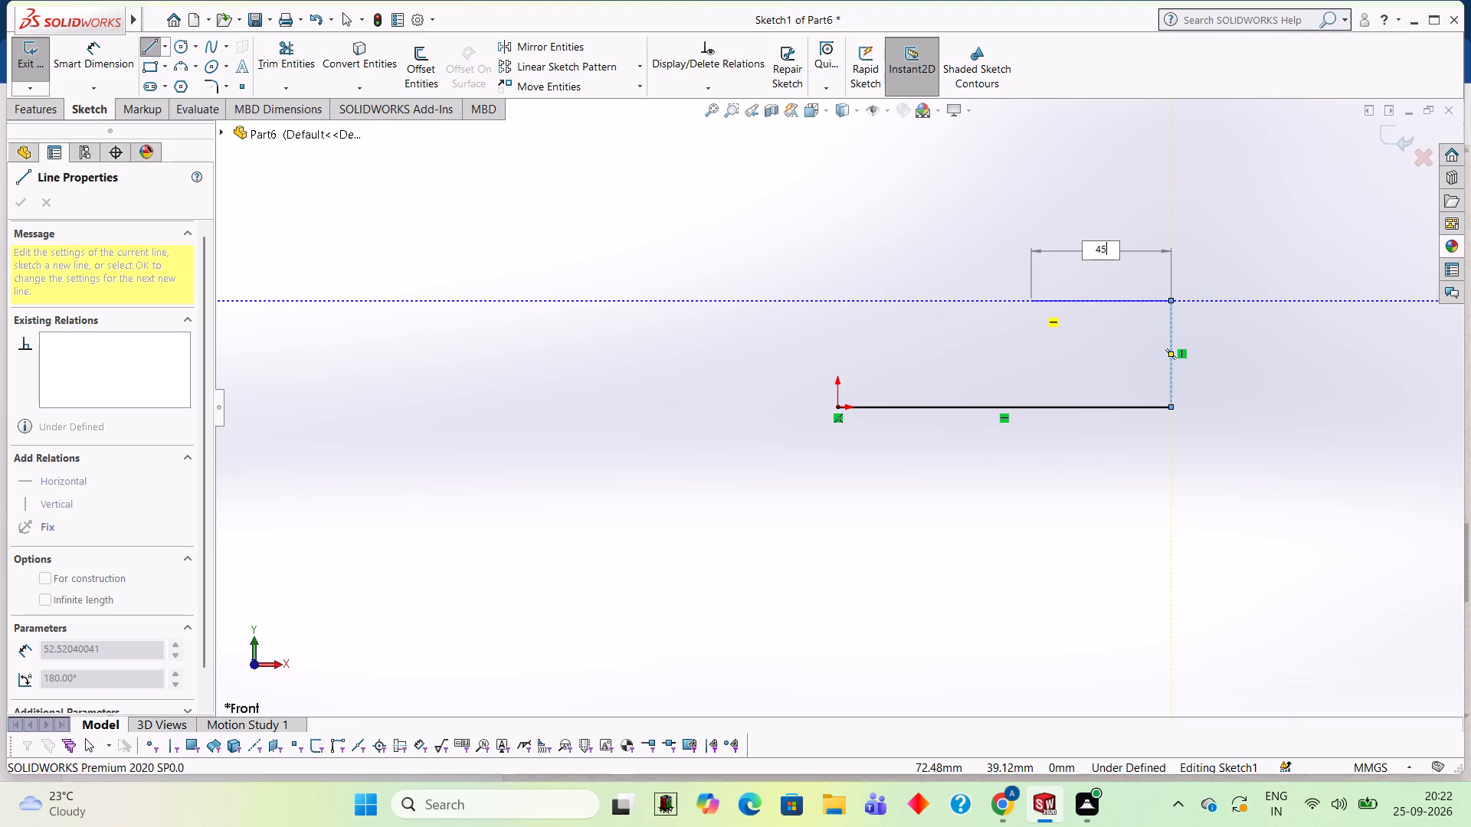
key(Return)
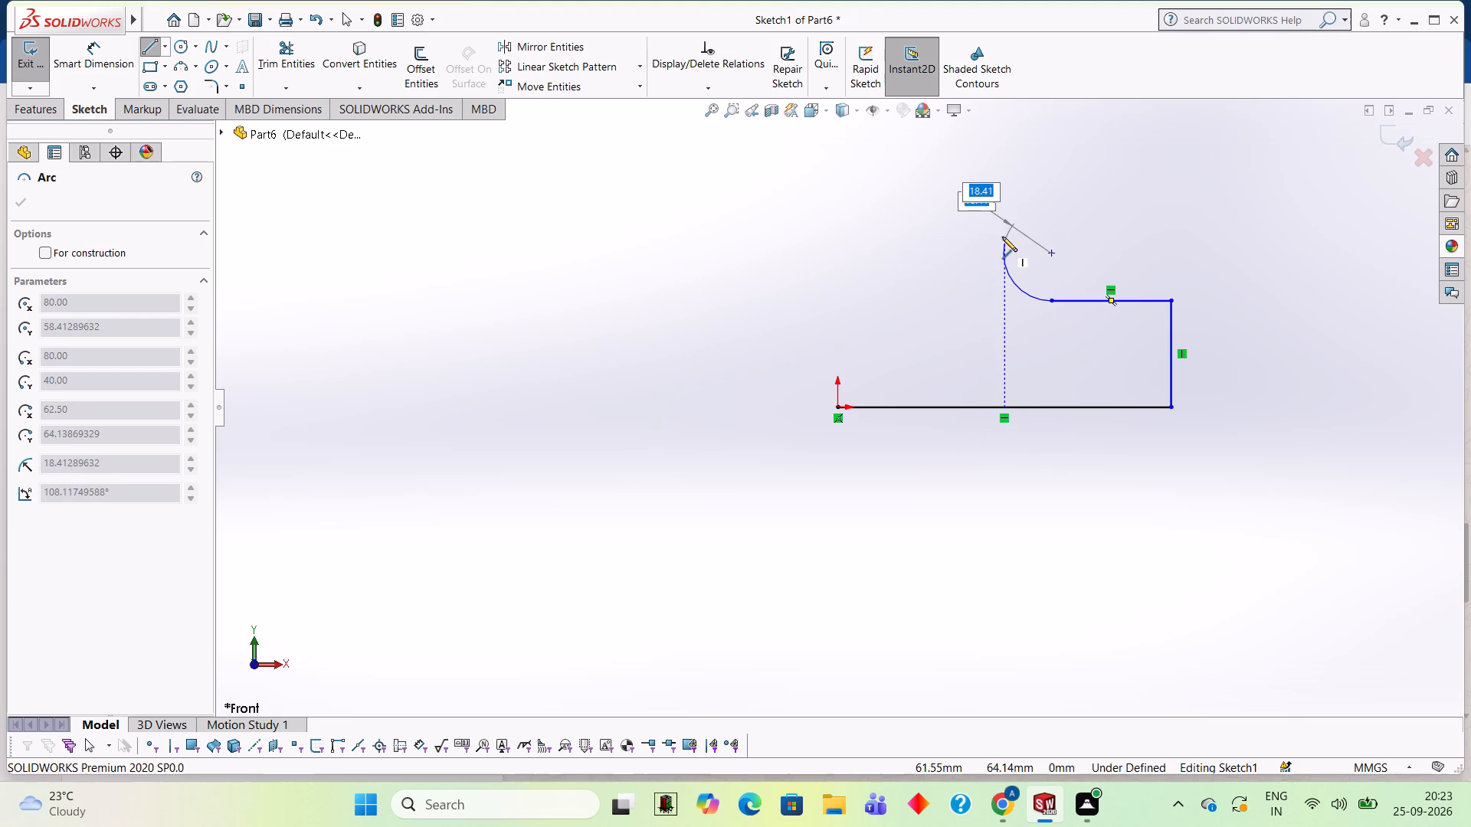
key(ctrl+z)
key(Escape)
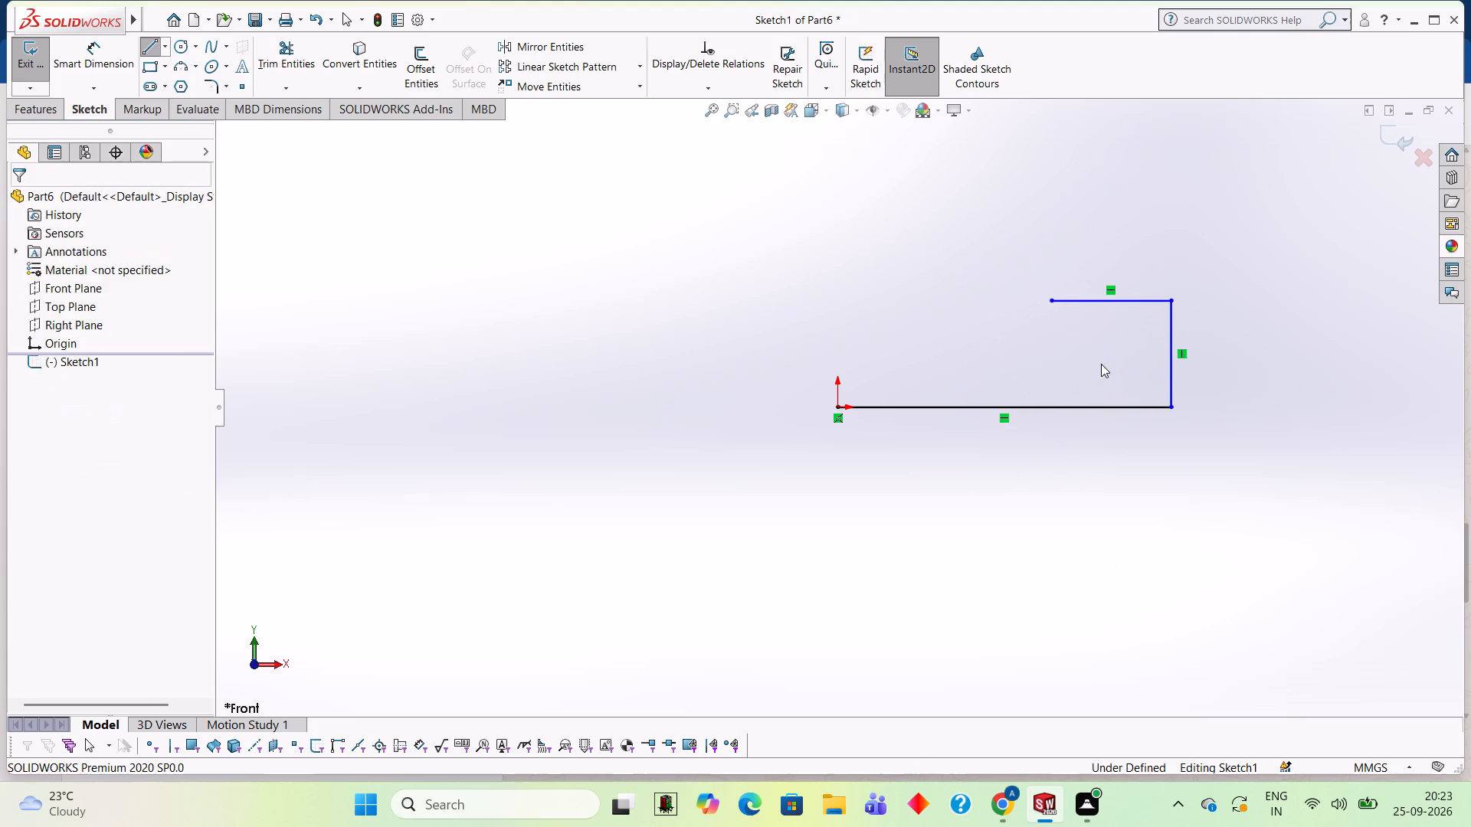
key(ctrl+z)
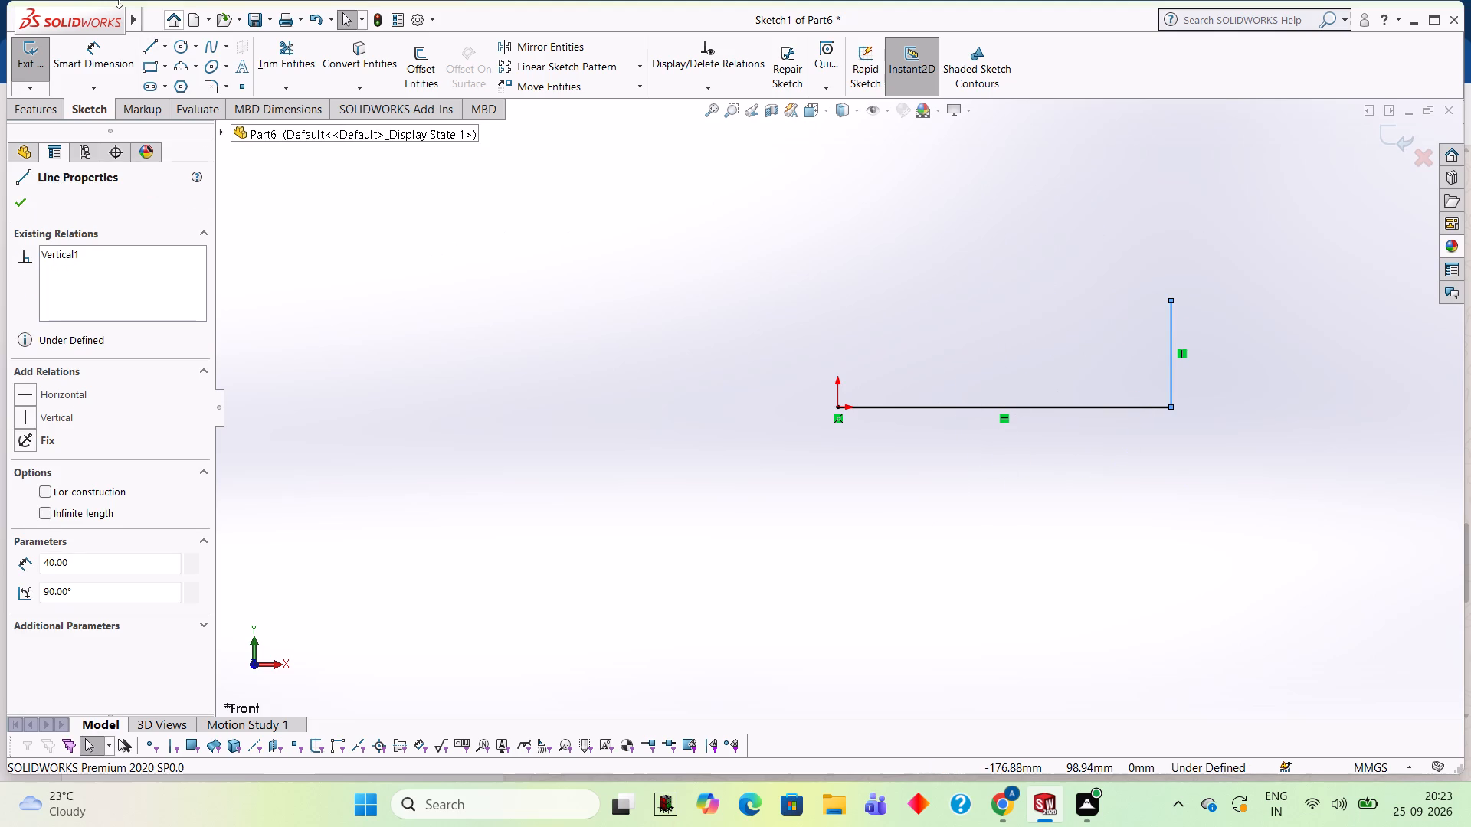
Complete the closed profile from the vertical line's upper end: 10 mm up, 45 mm left, 40 mm down, 80 mm left, and down to the origin.
click(157, 49)
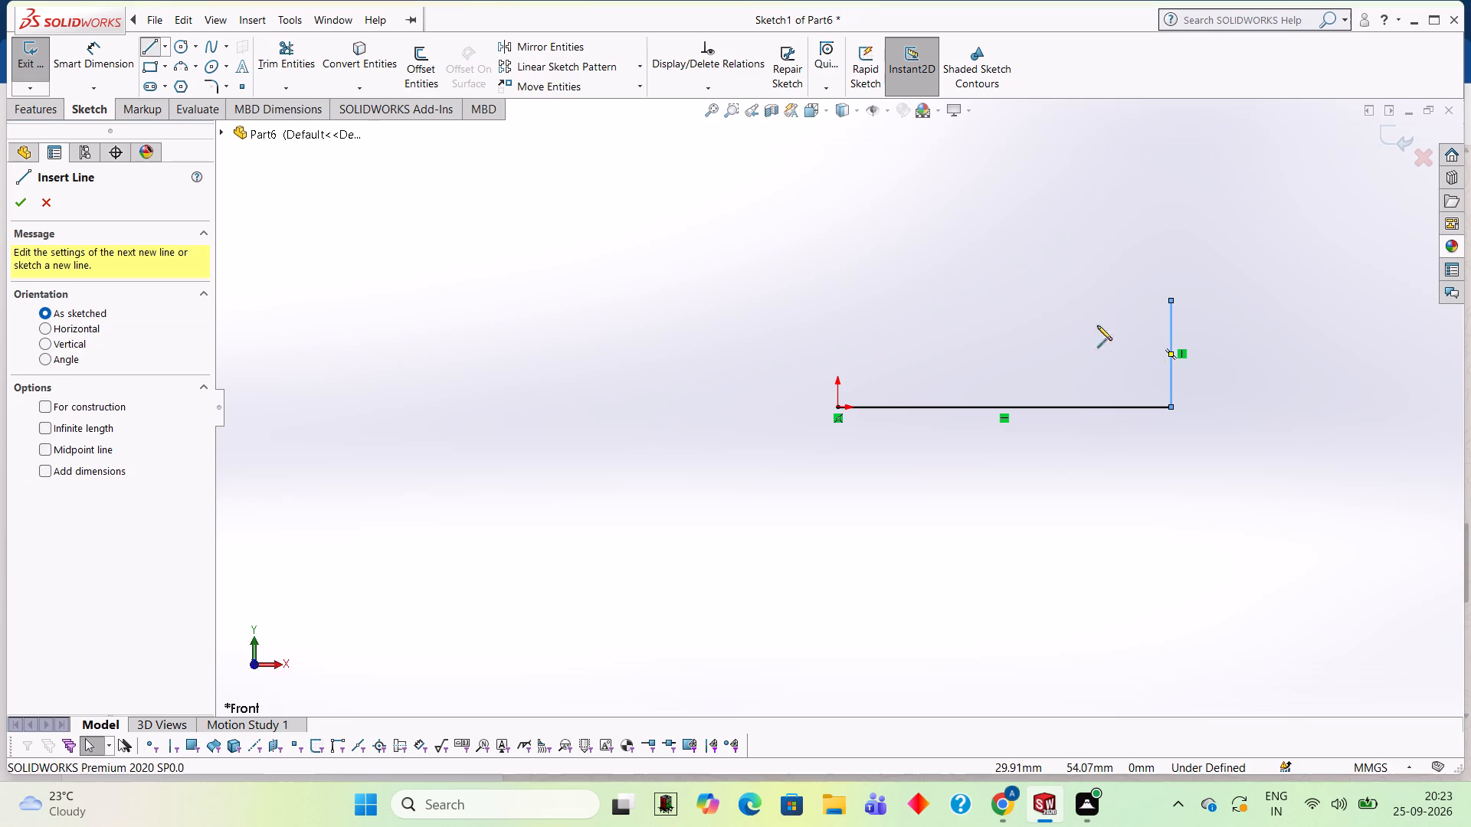
click(1170, 296)
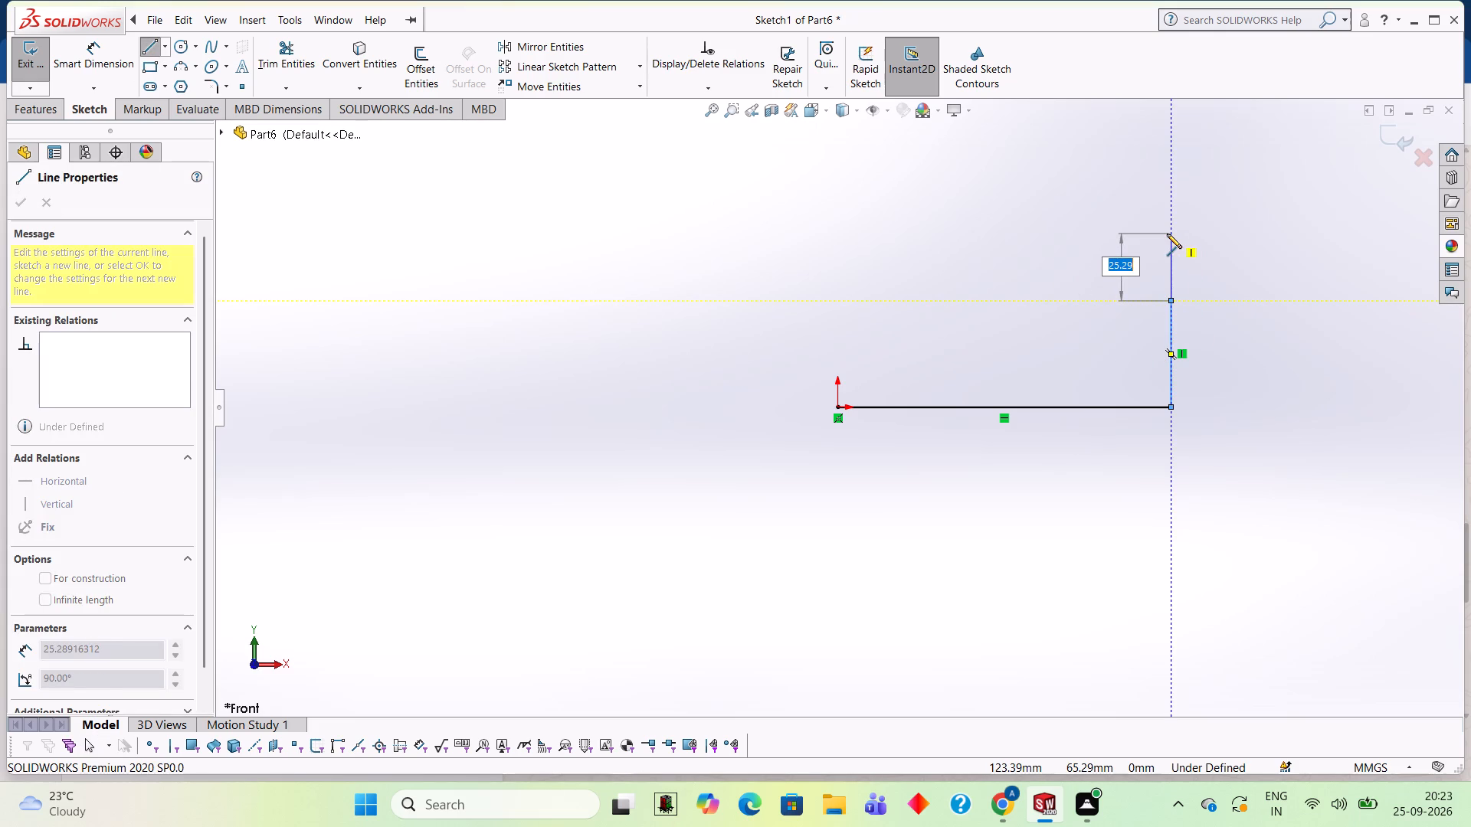
text(10)
key(Return)
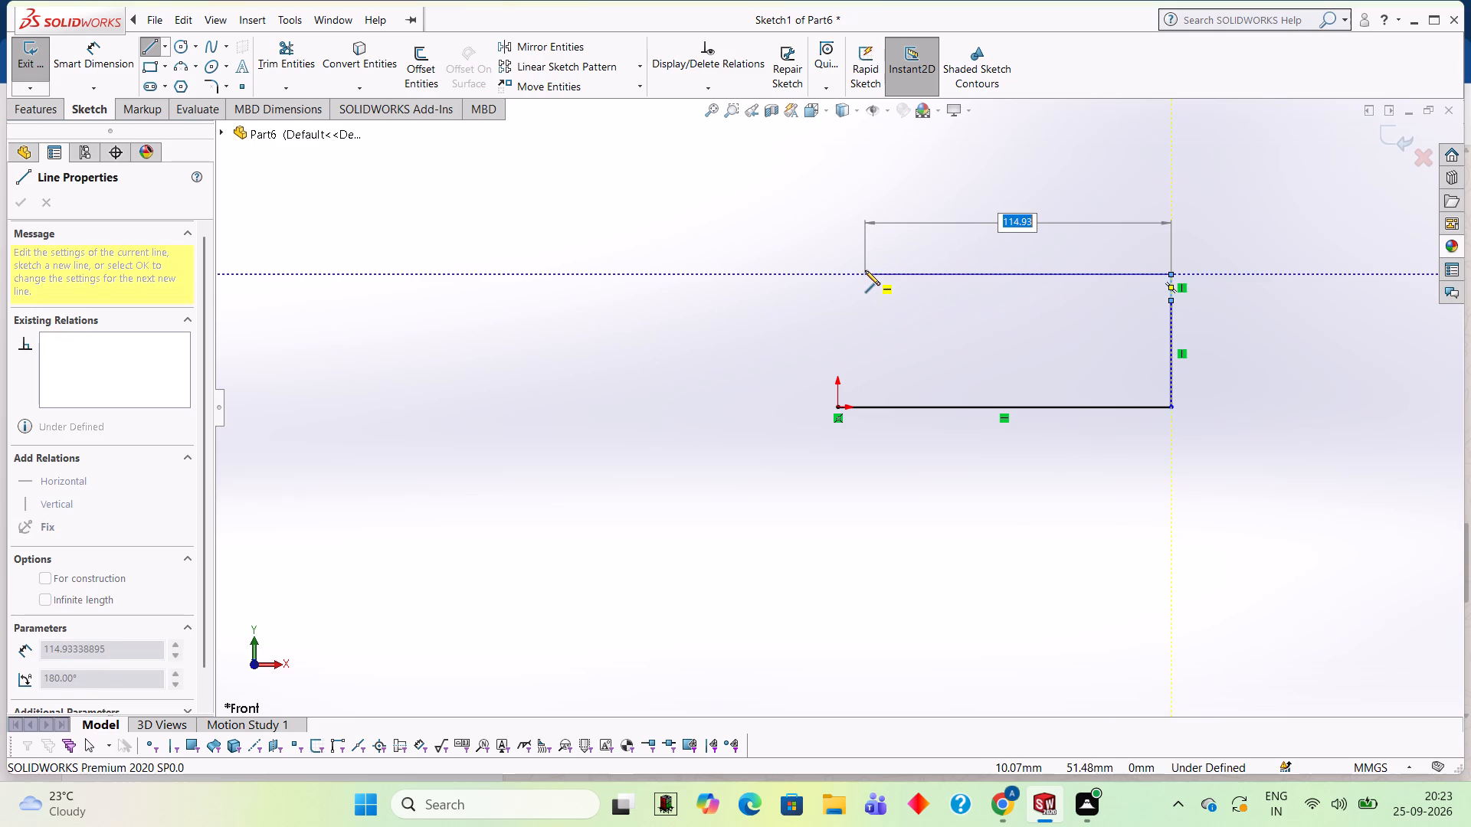
text(45)
key(Return)
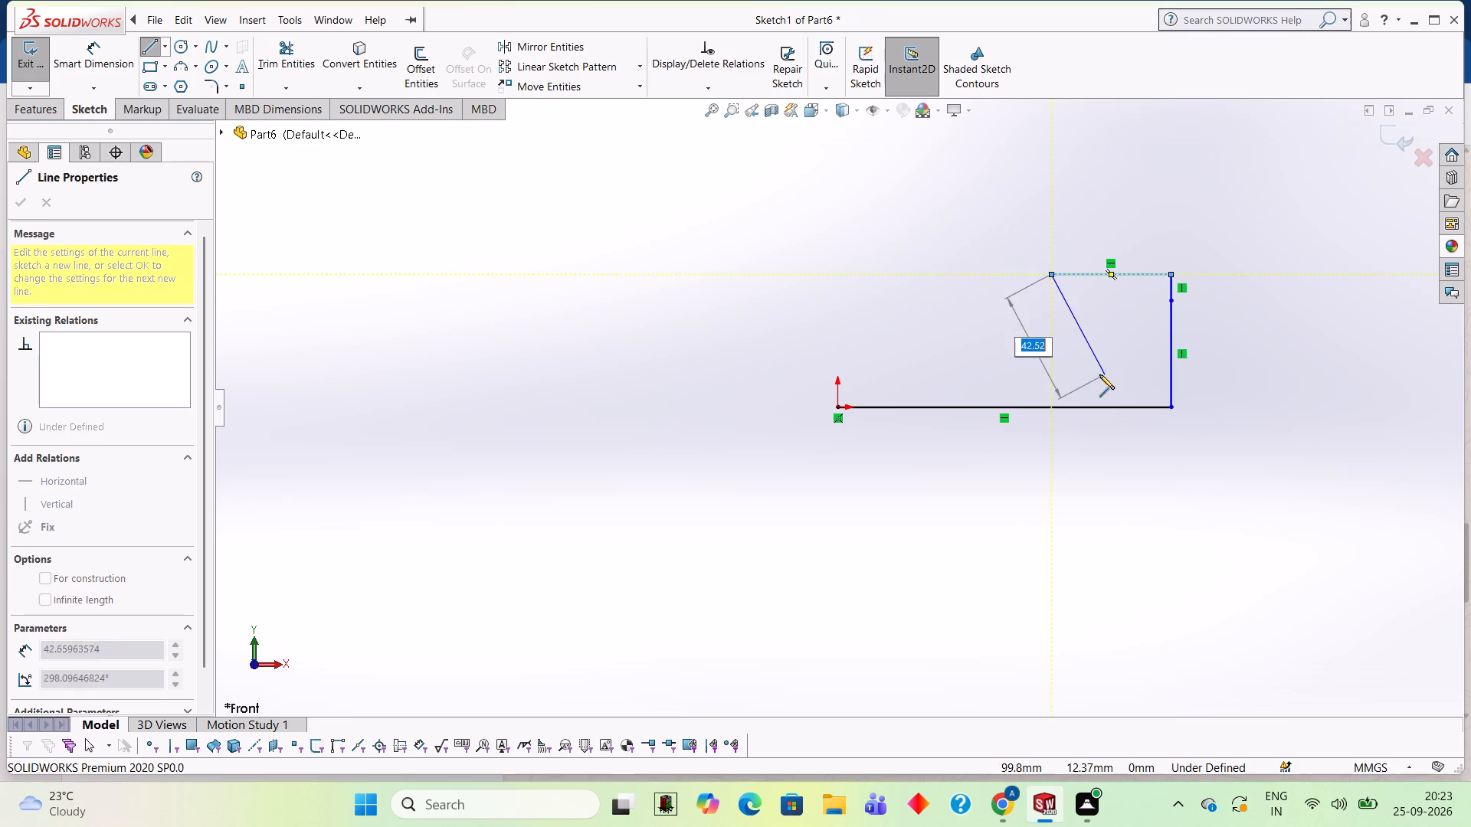
text(40)
key(Return)
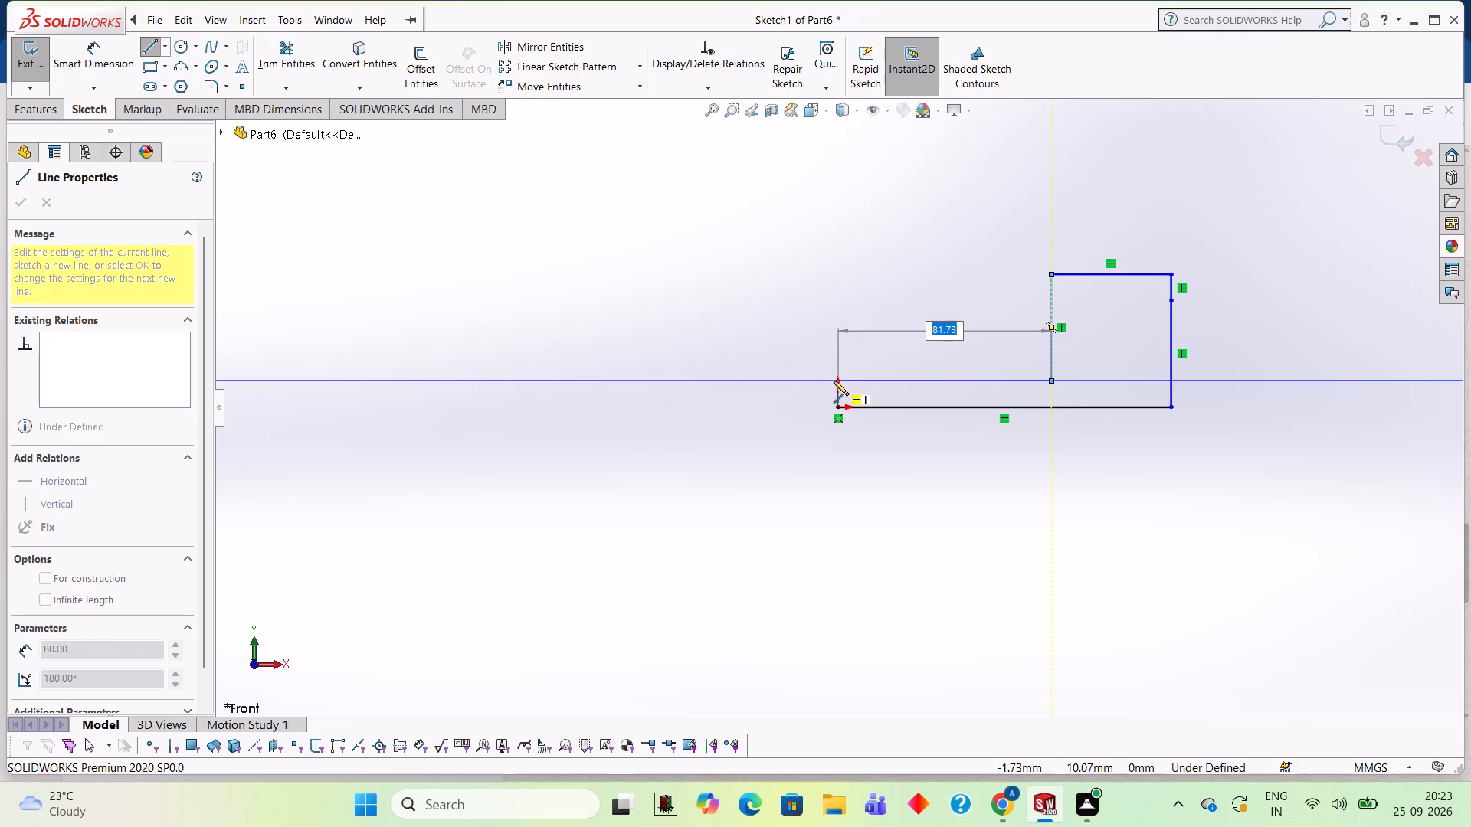
click(837, 381)
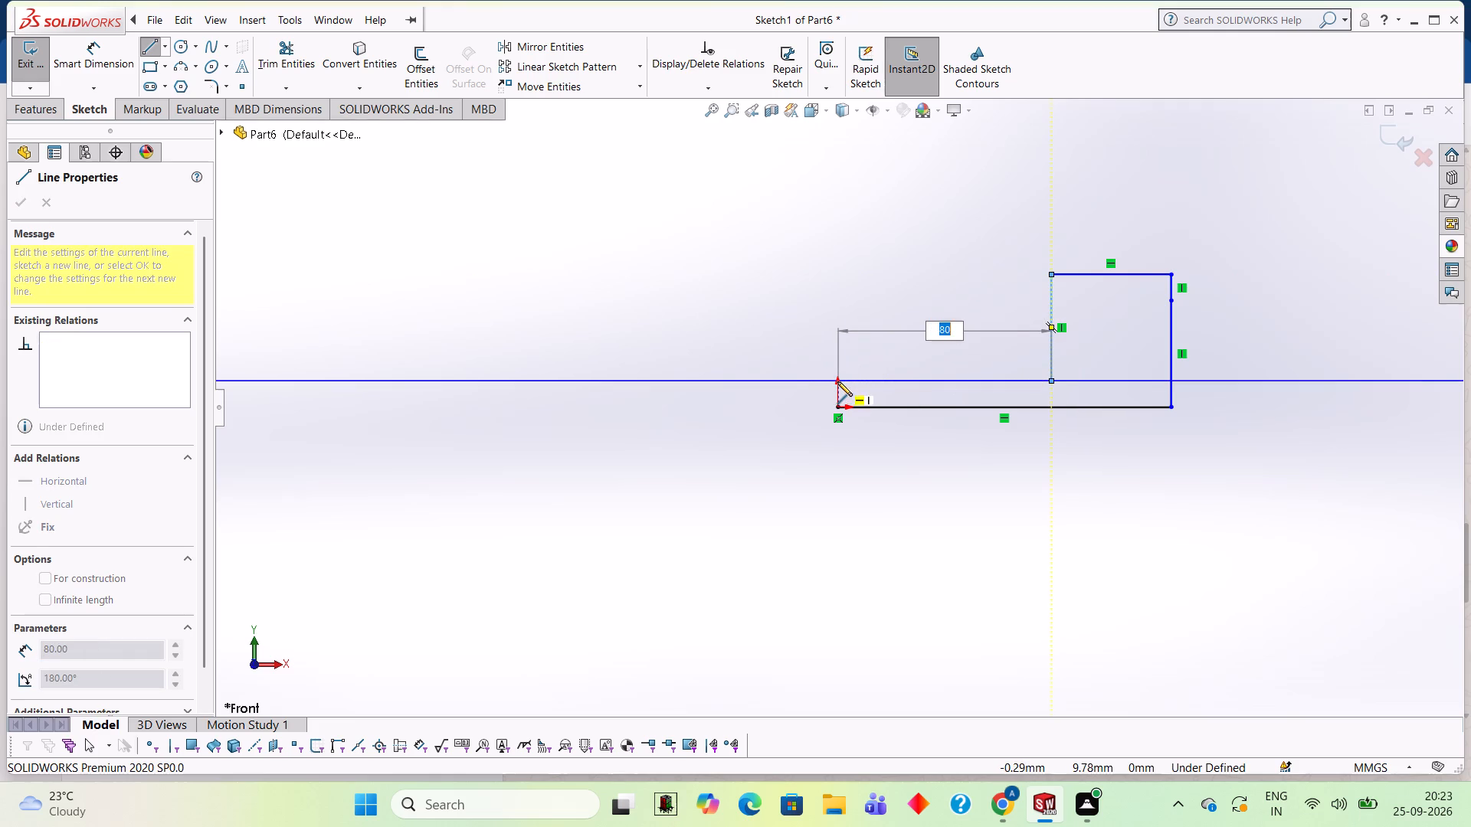
click(840, 406)
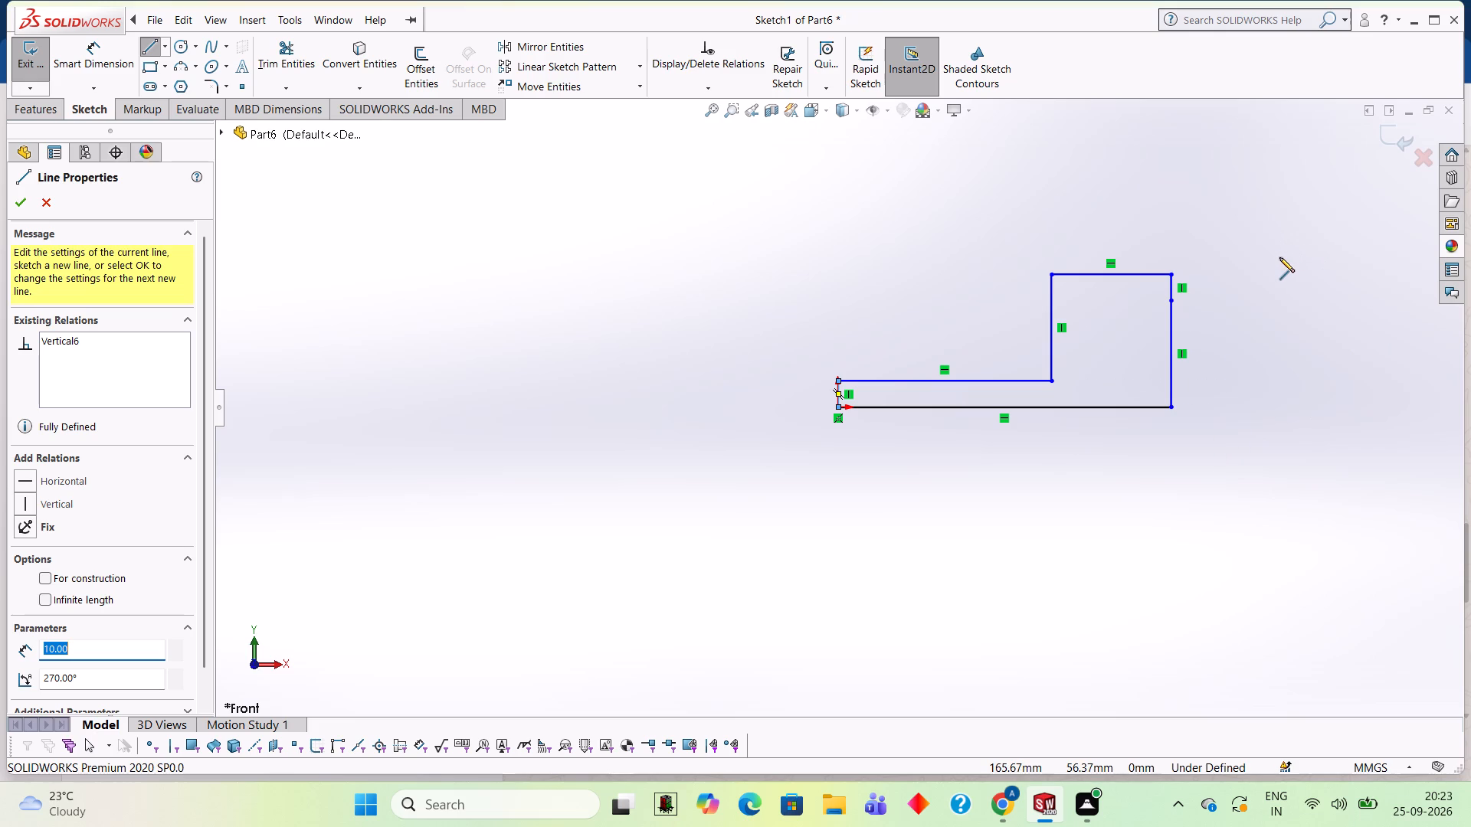
Extrude the closed L-shaped profile as a boss with a blind depth of 10 mm.
scroll(1279, 257, down, 1)
middle_drag(1279, 257, 1187, 266)
click(55, 112)
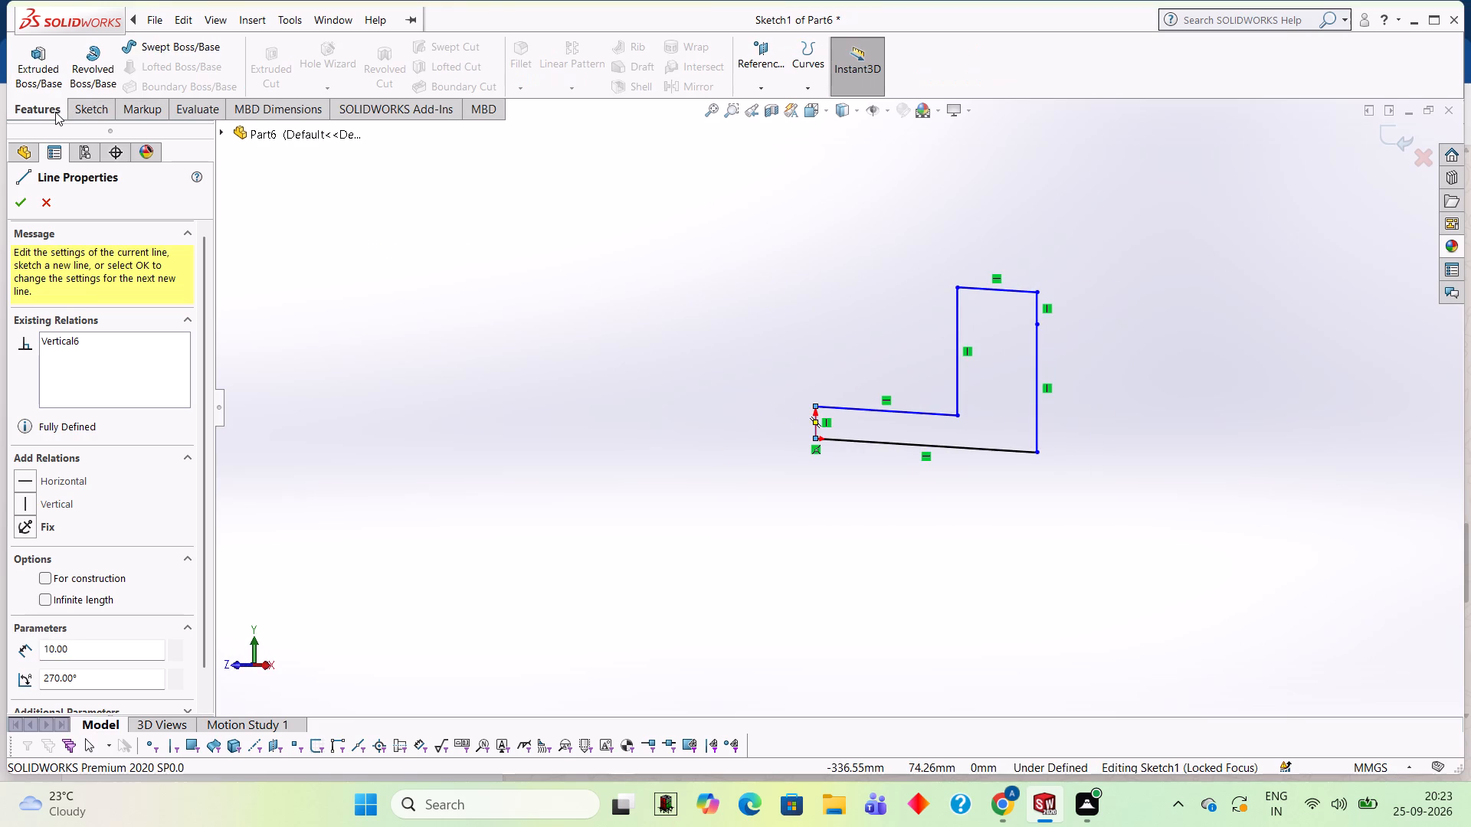
click(55, 91)
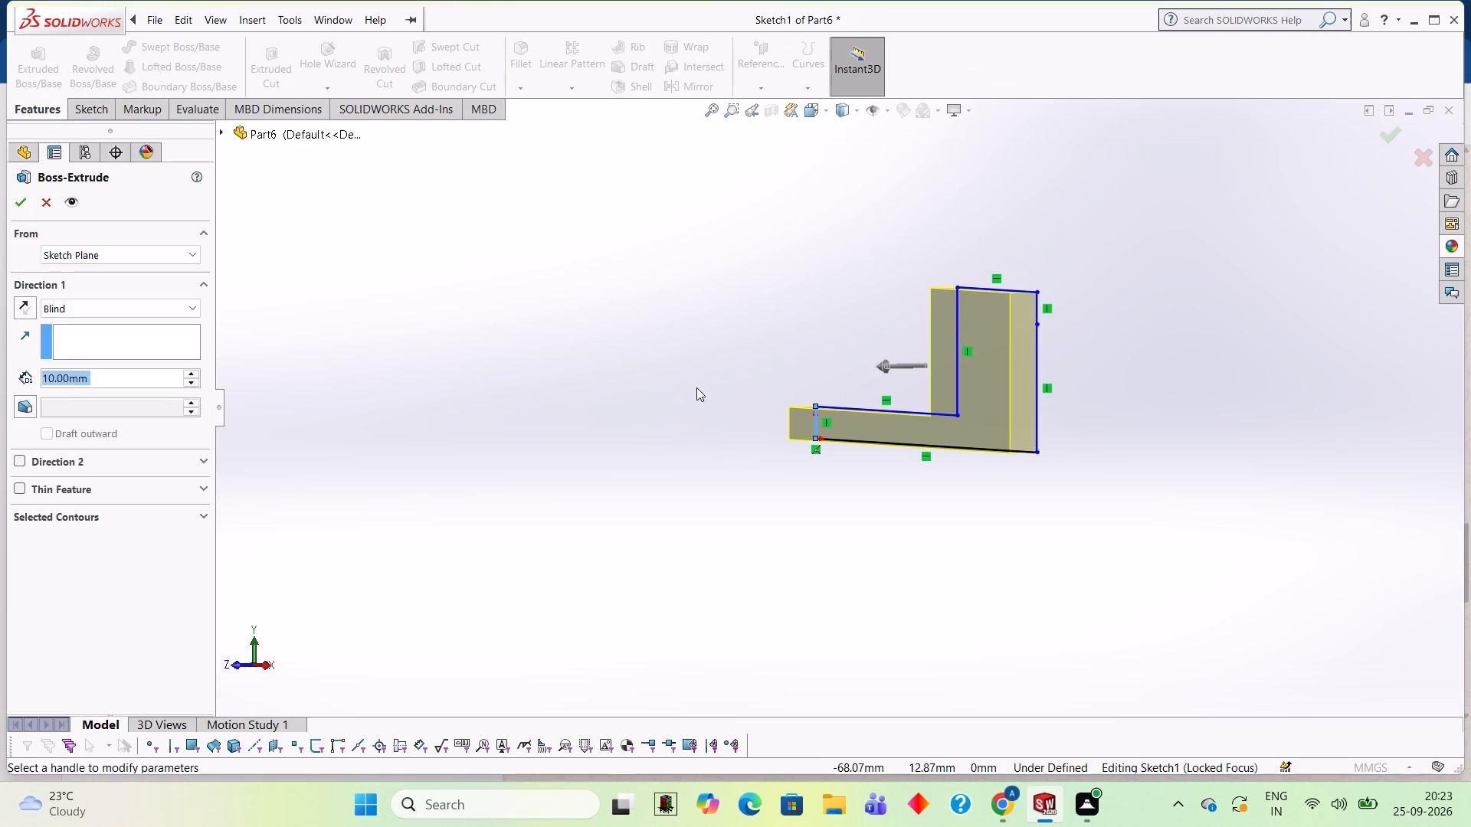
middle_drag(644, 326, 723, 375)
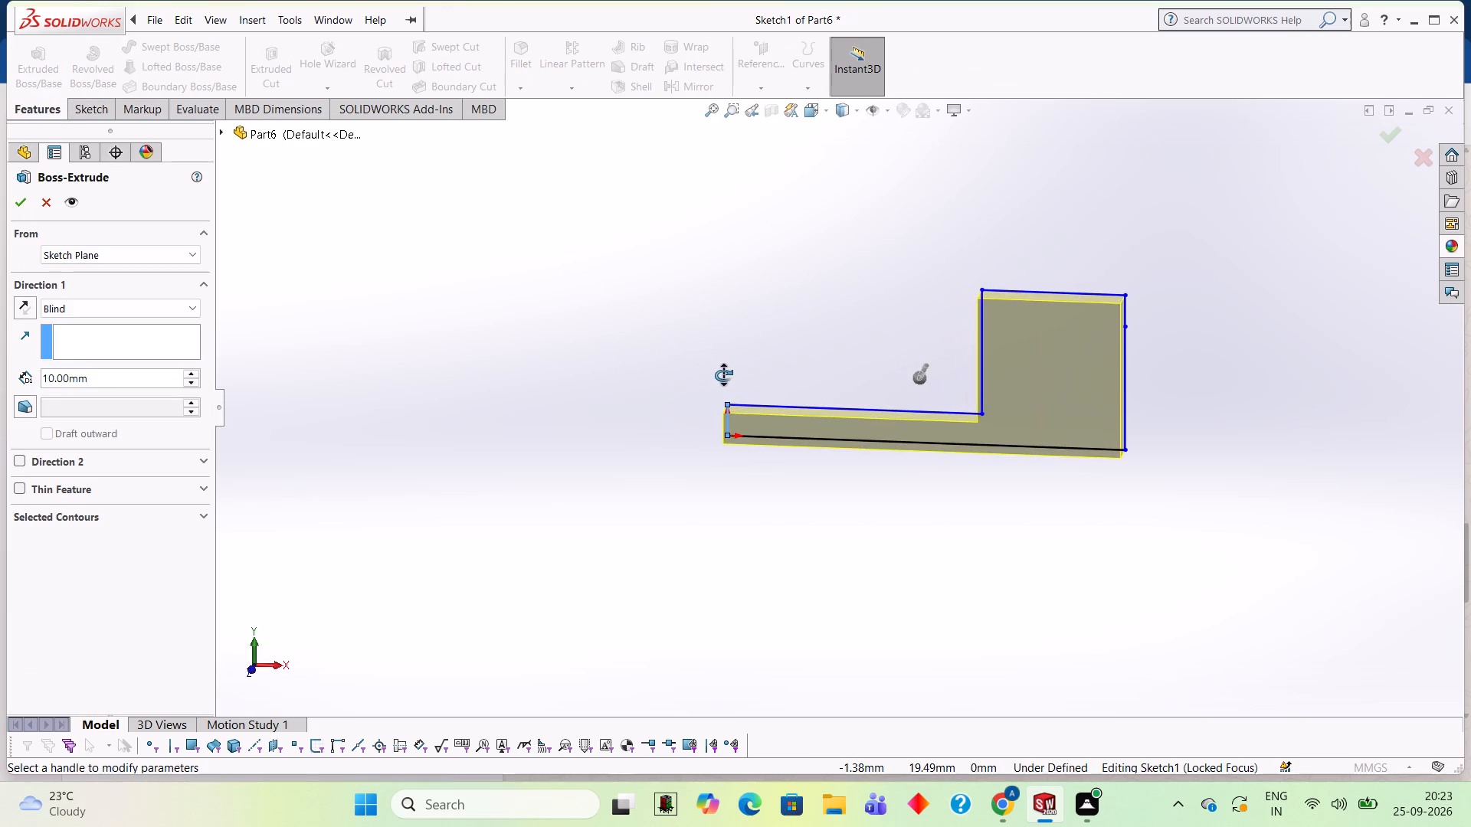
middle_drag(723, 375, 744, 344)
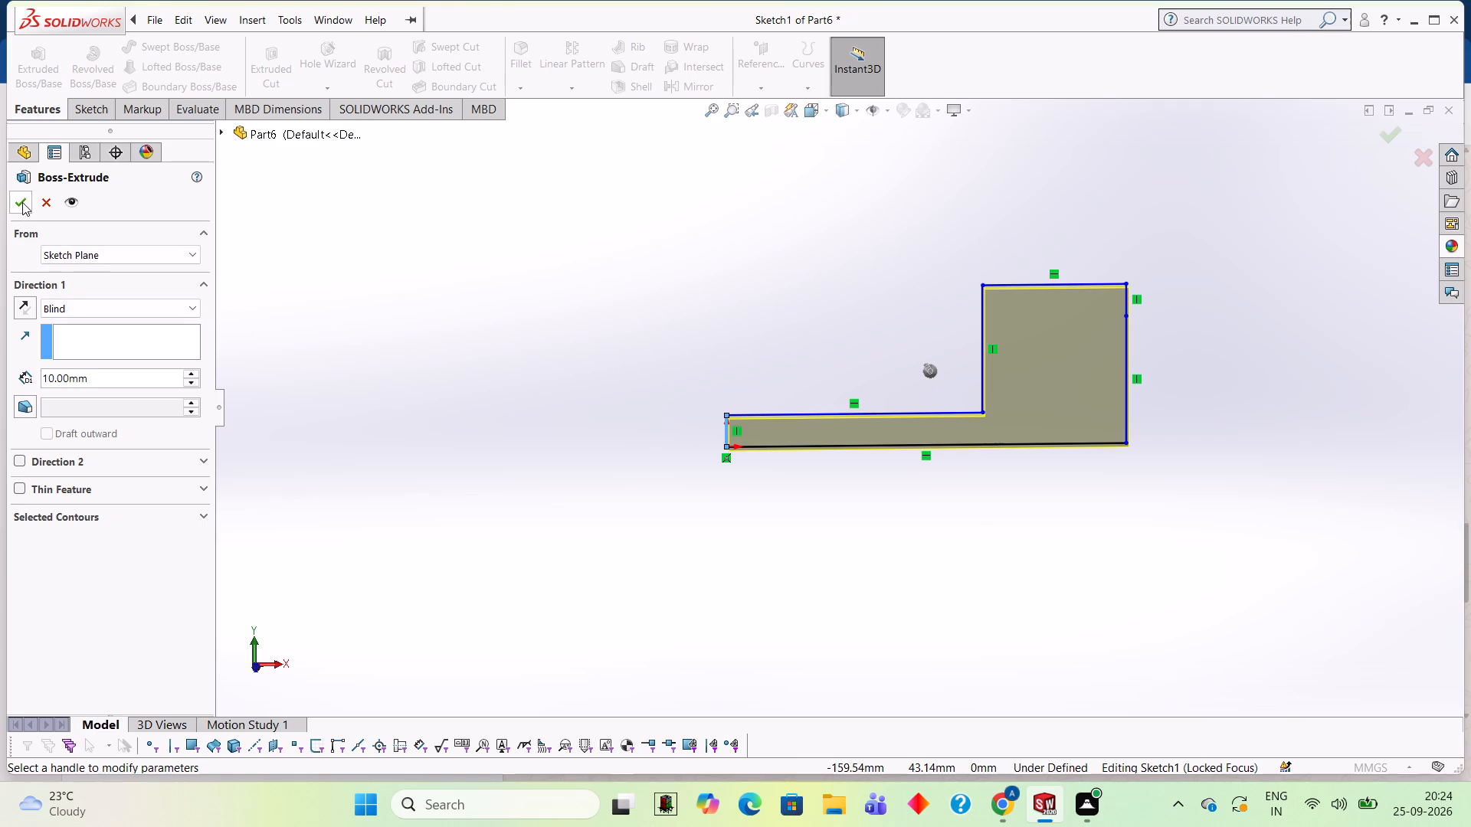
click(22, 202)
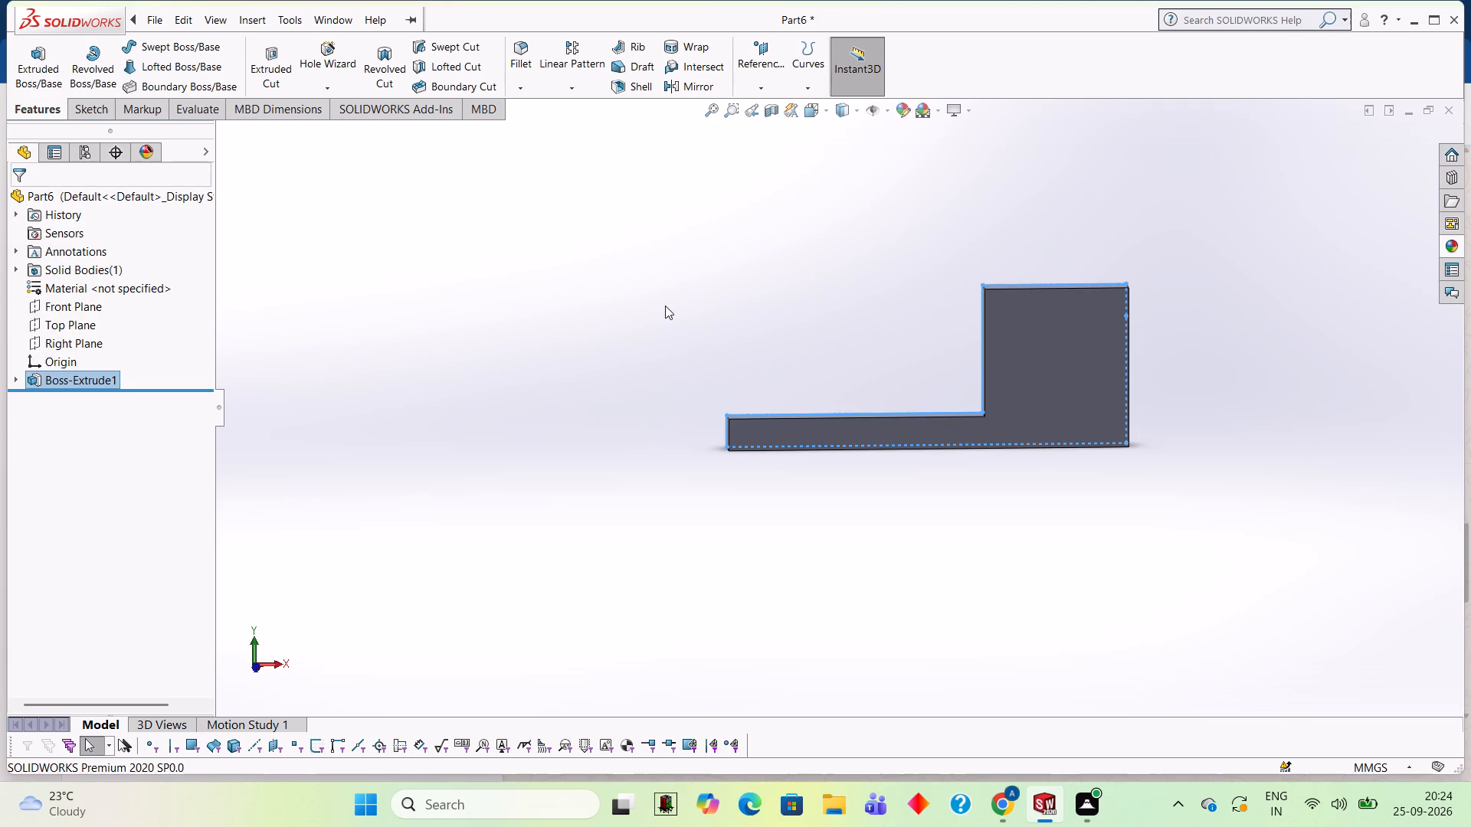
click(665, 306)
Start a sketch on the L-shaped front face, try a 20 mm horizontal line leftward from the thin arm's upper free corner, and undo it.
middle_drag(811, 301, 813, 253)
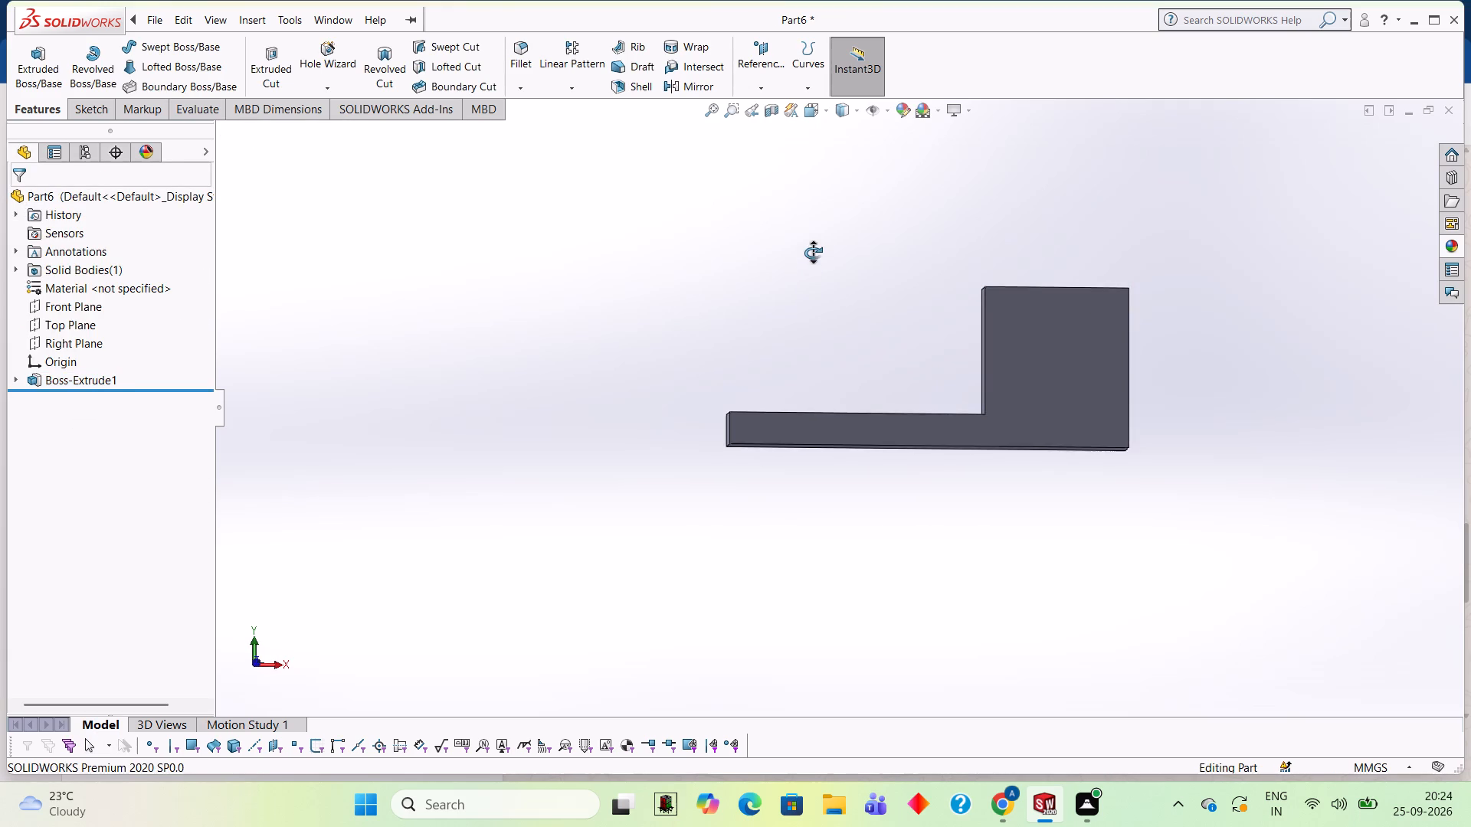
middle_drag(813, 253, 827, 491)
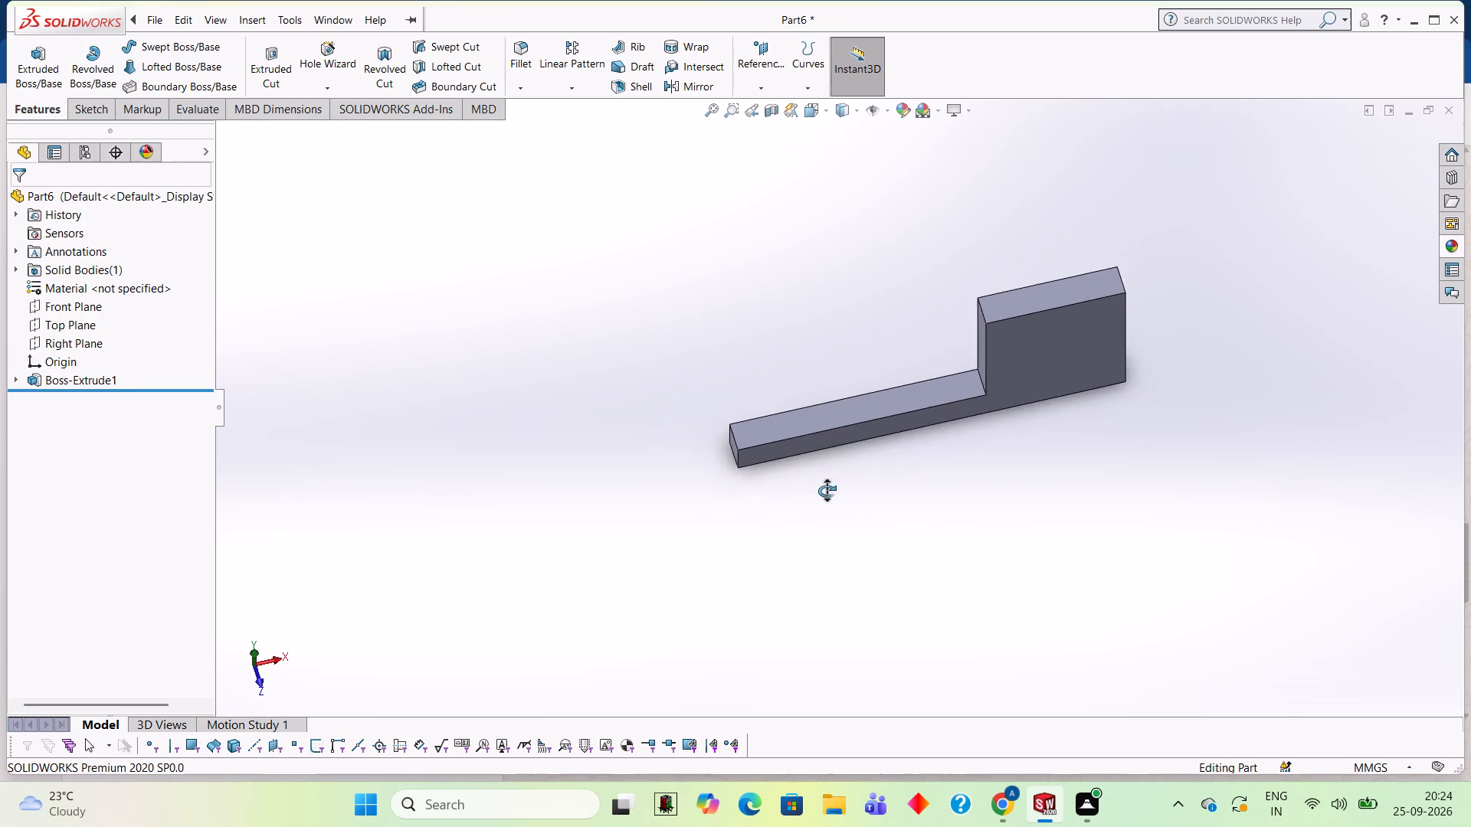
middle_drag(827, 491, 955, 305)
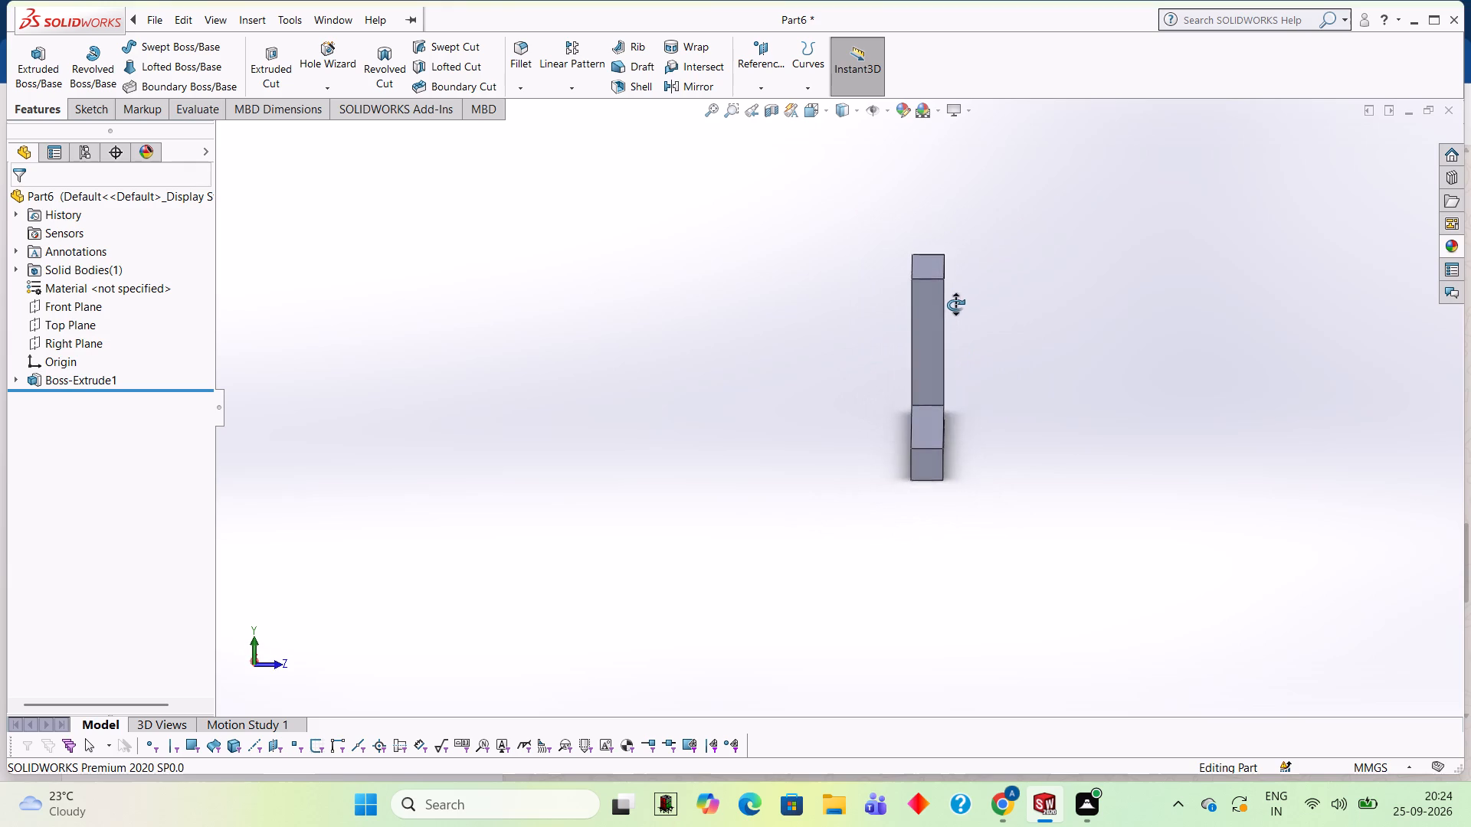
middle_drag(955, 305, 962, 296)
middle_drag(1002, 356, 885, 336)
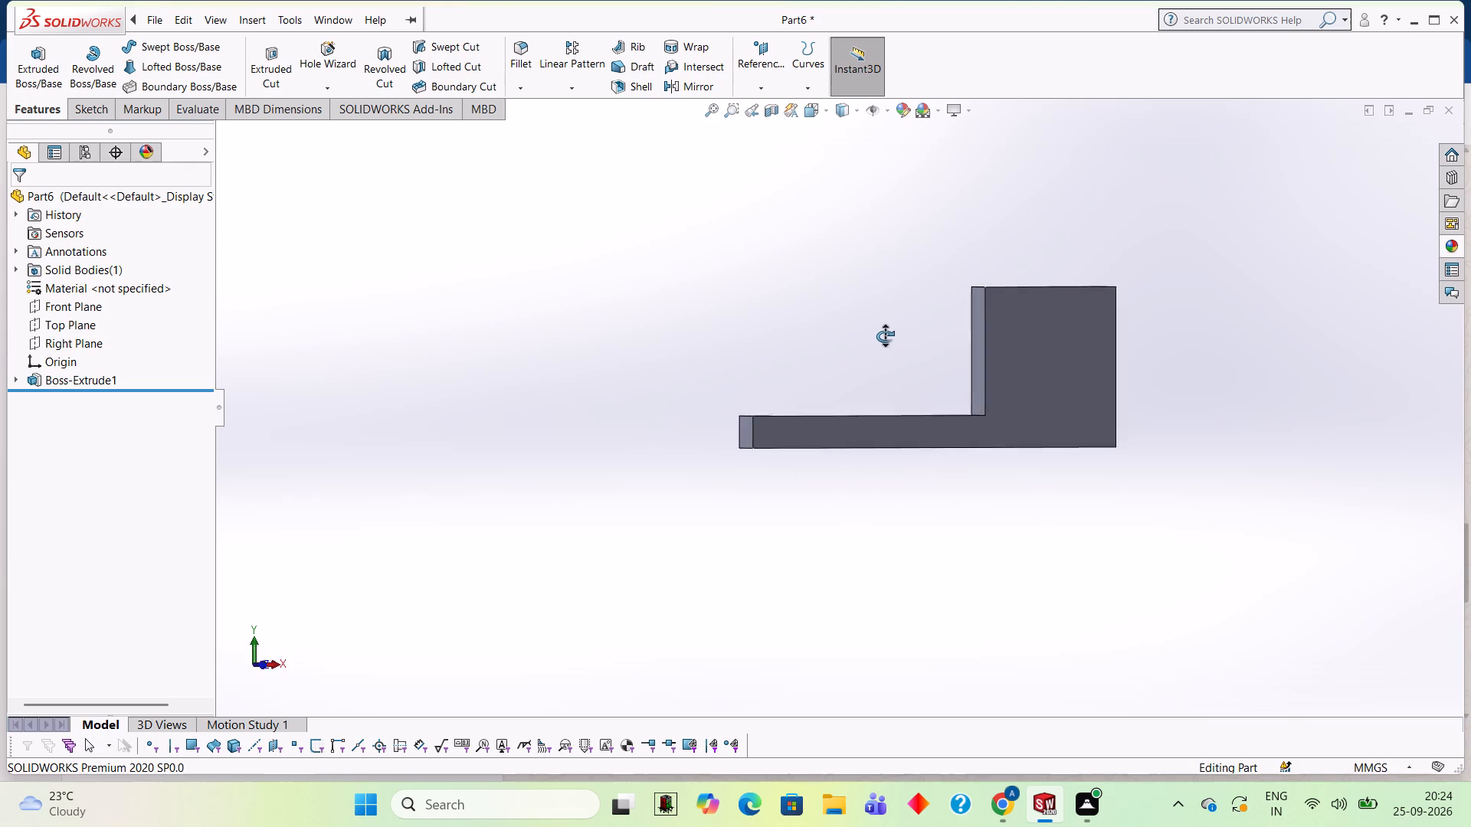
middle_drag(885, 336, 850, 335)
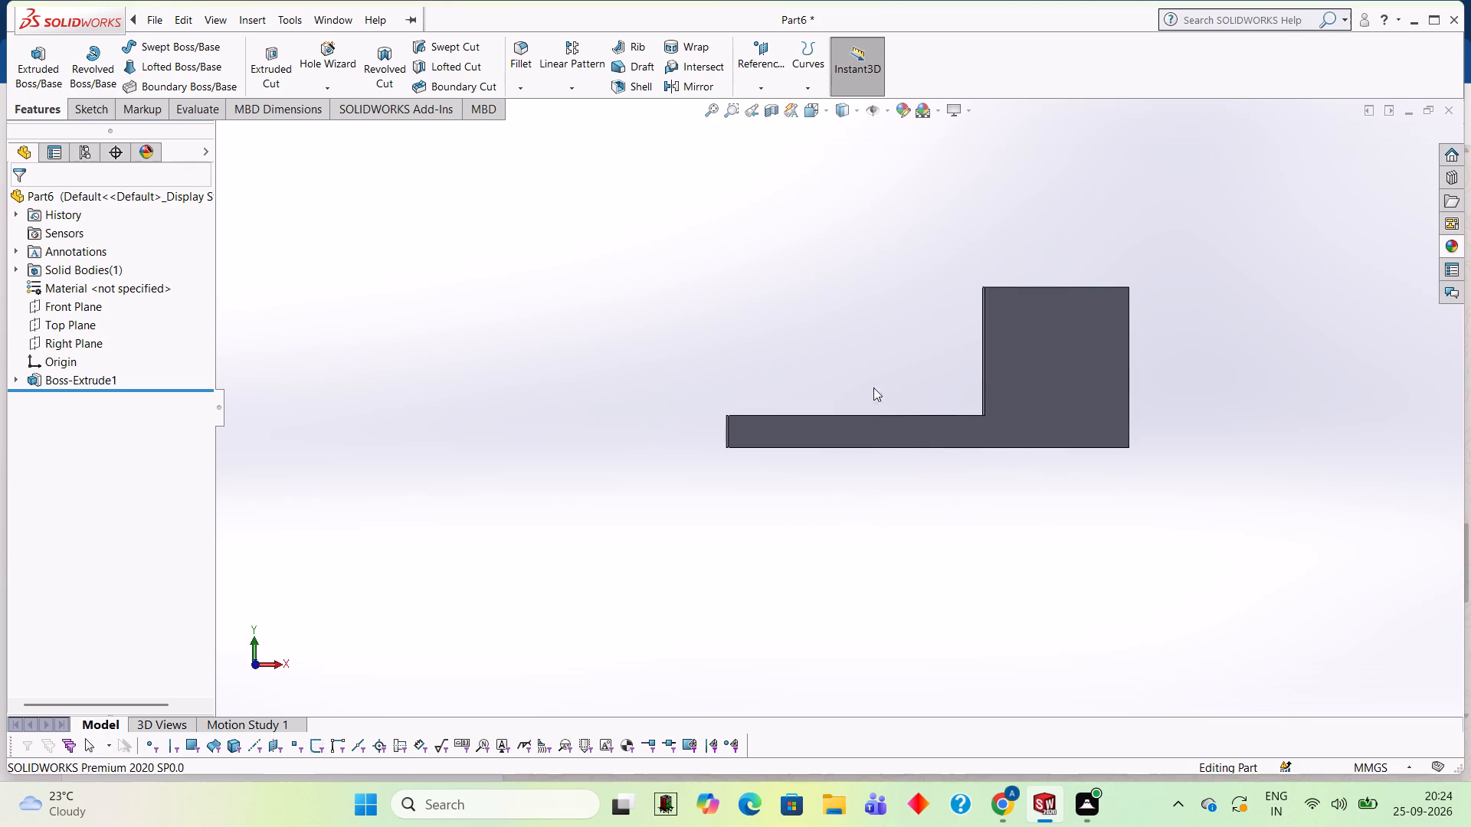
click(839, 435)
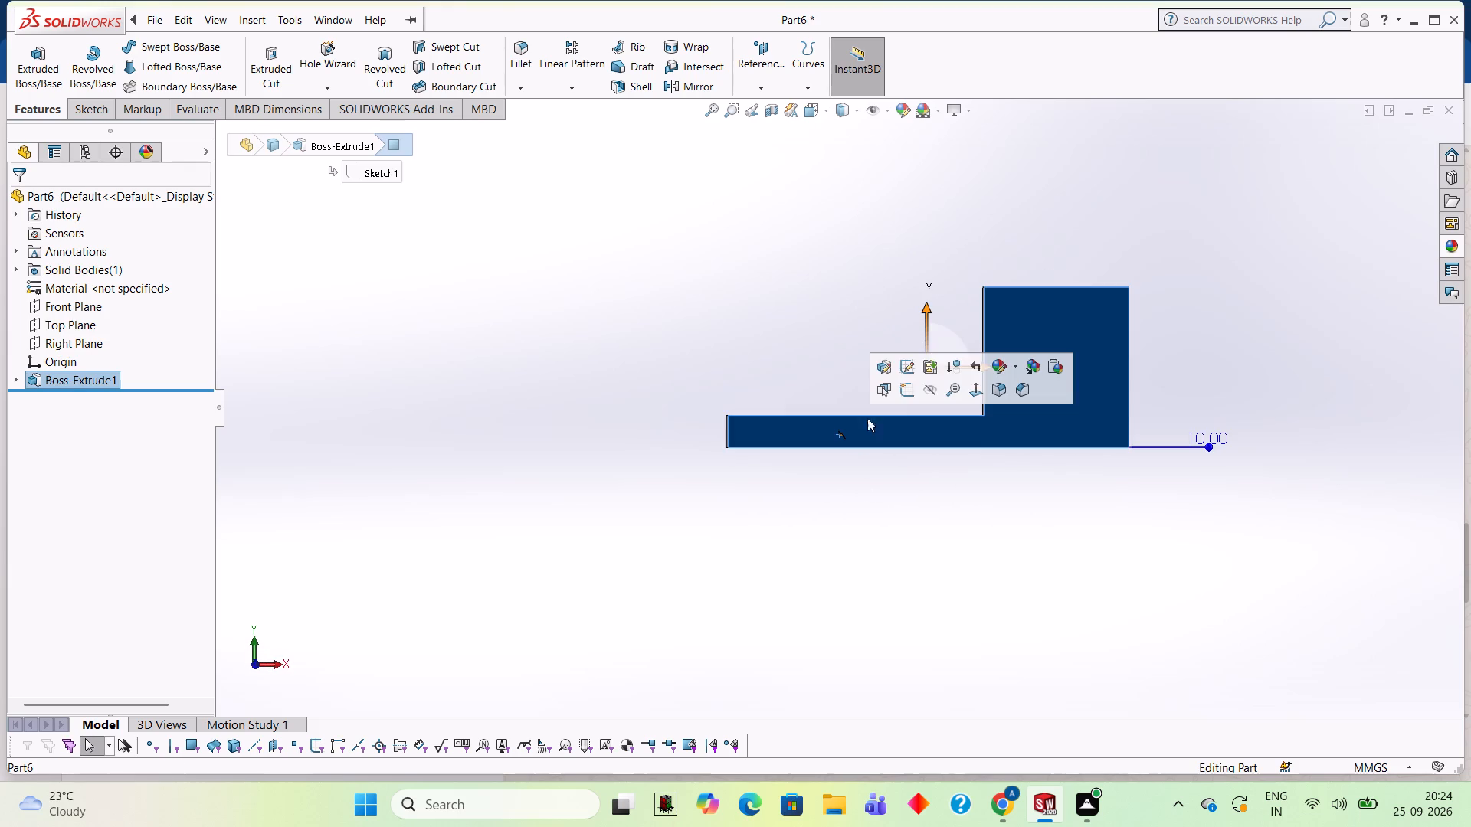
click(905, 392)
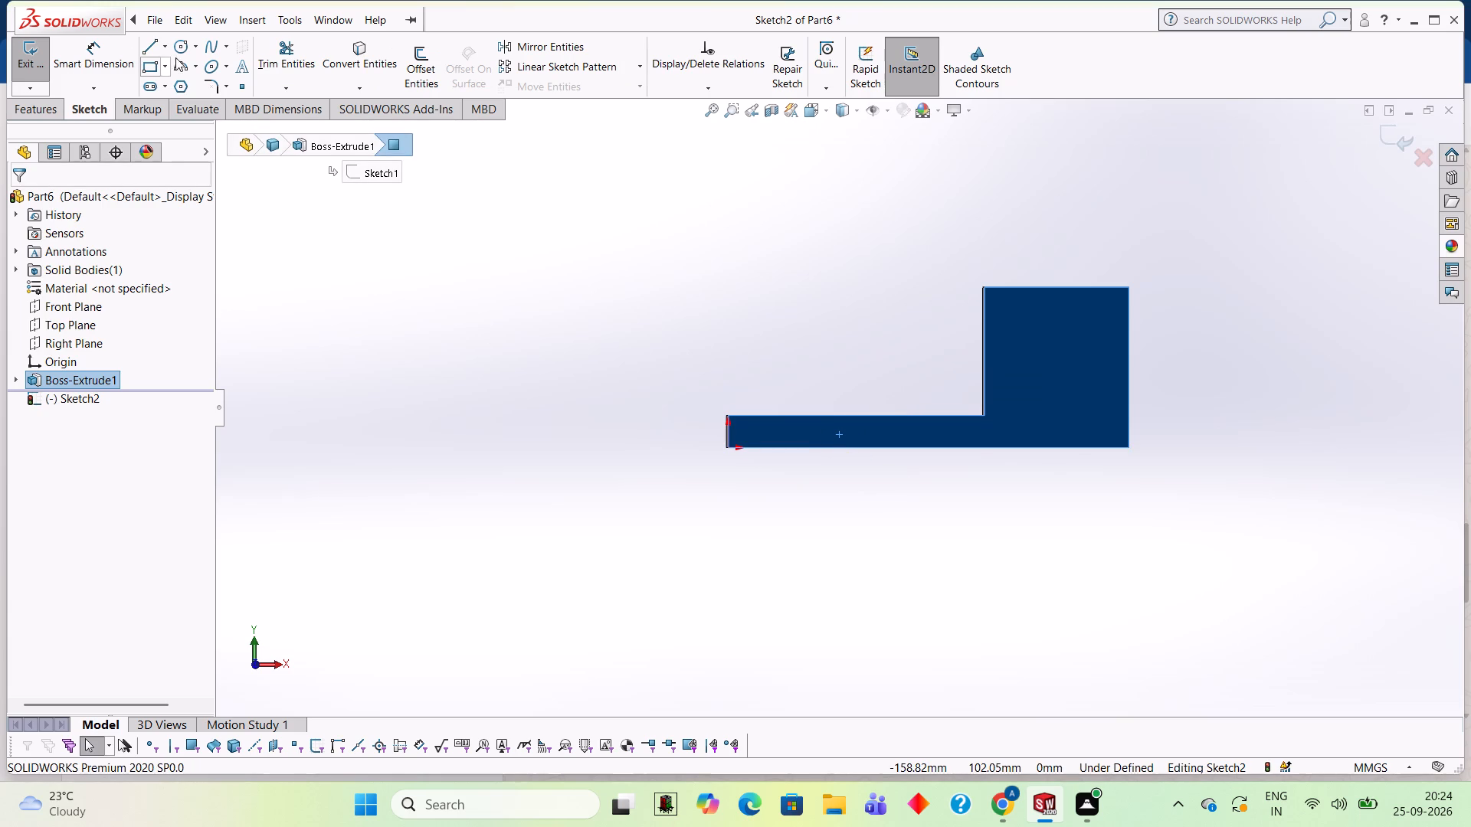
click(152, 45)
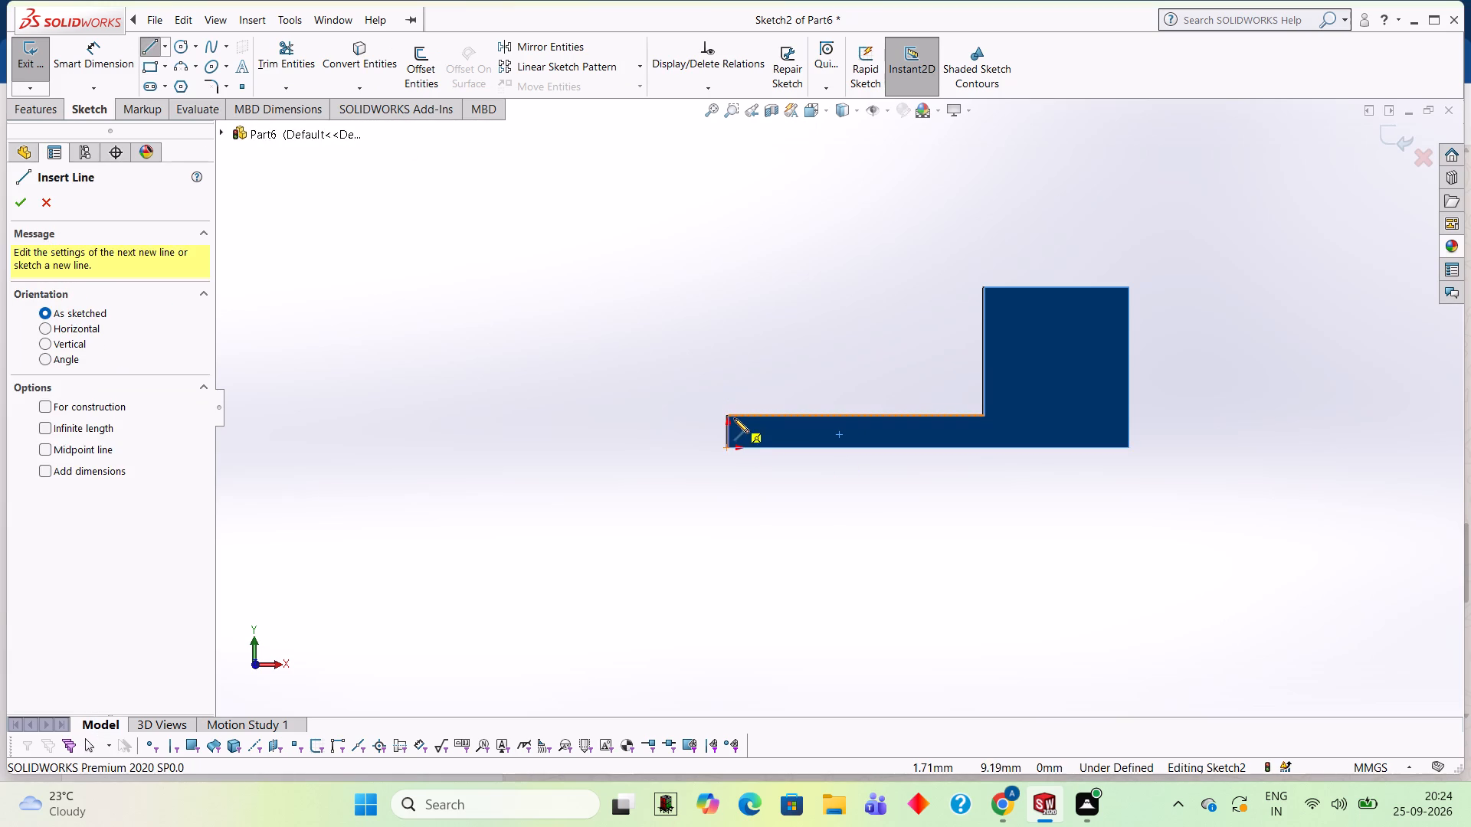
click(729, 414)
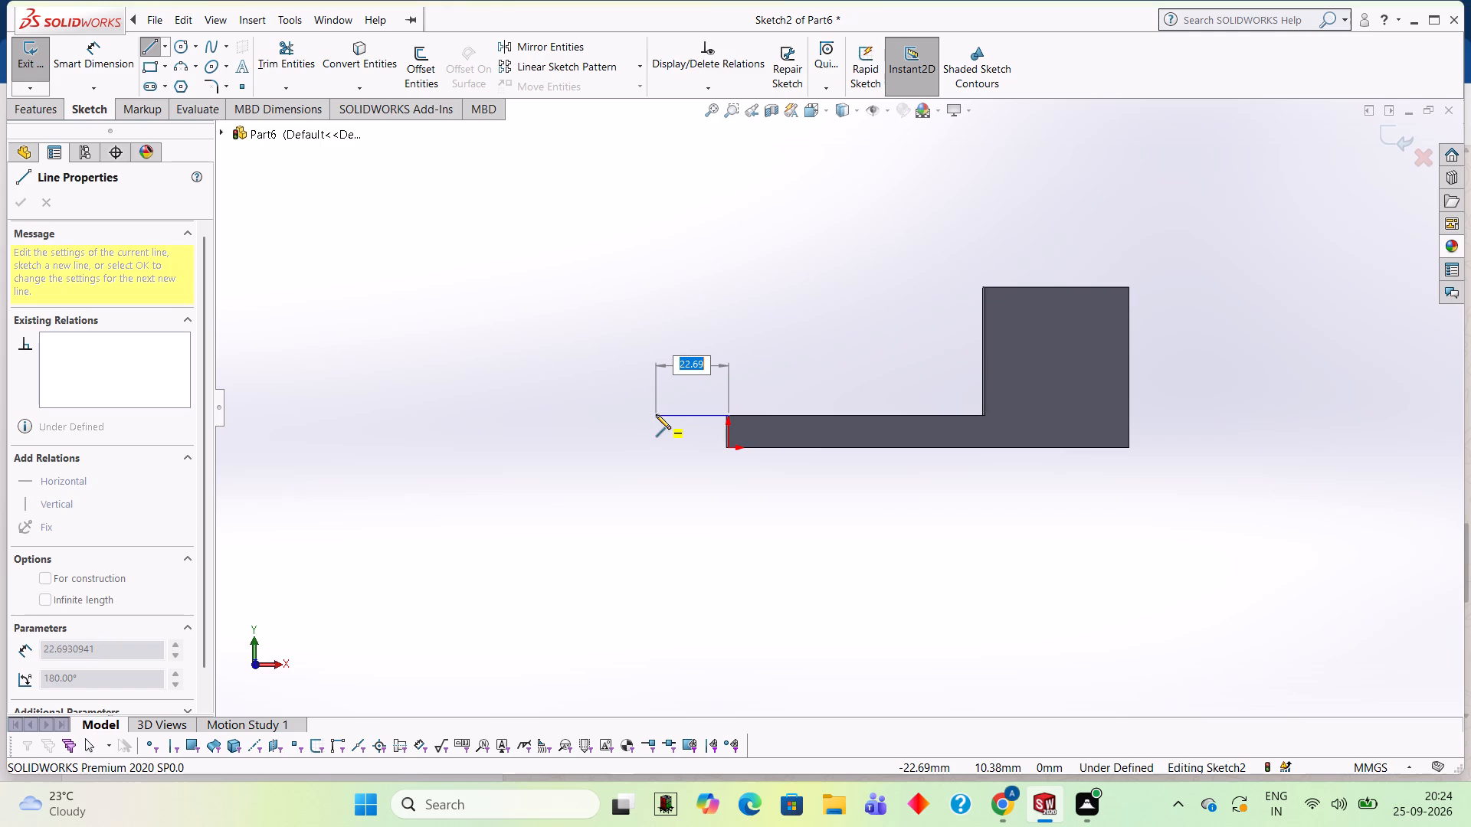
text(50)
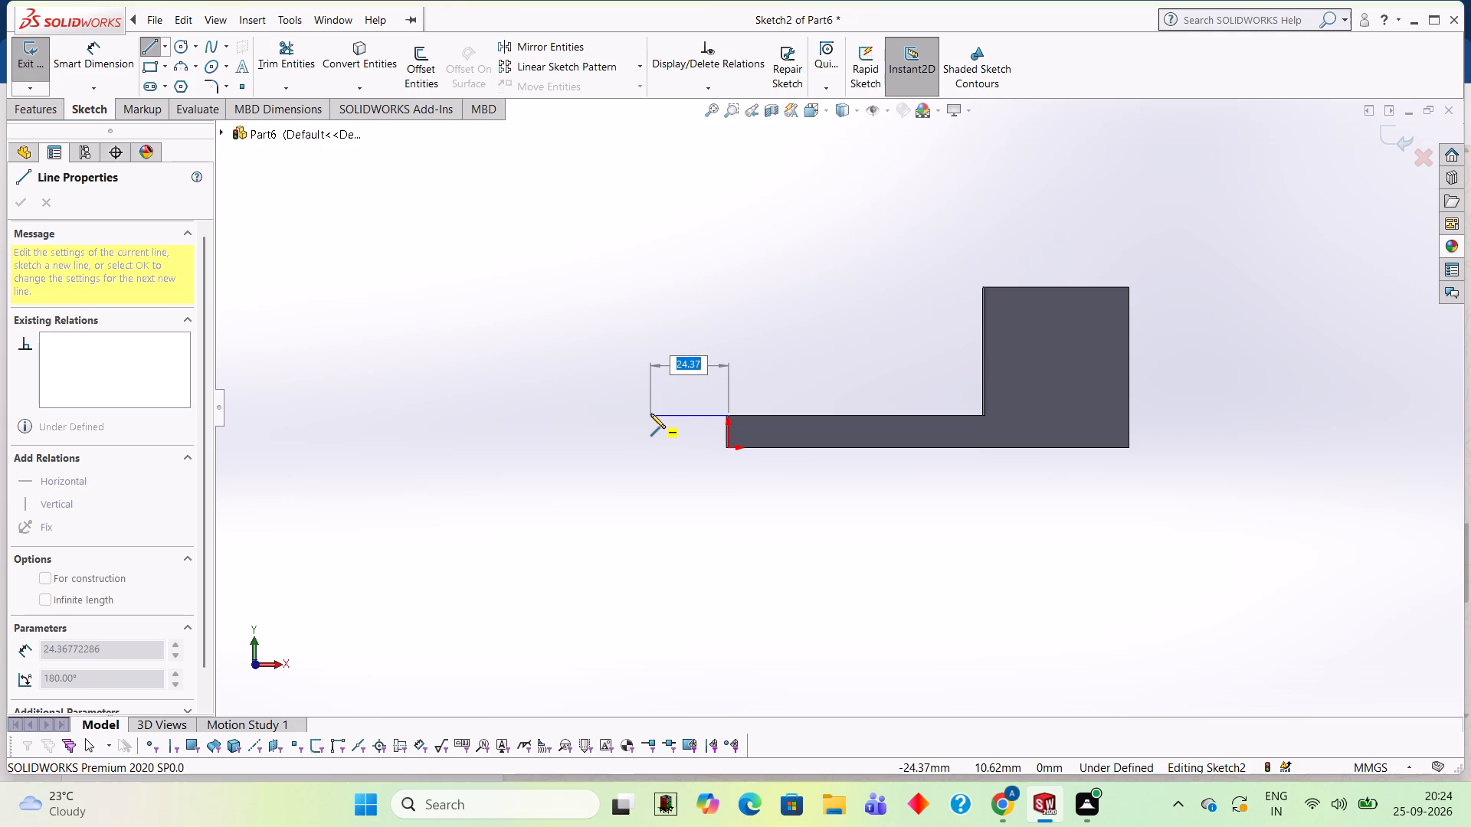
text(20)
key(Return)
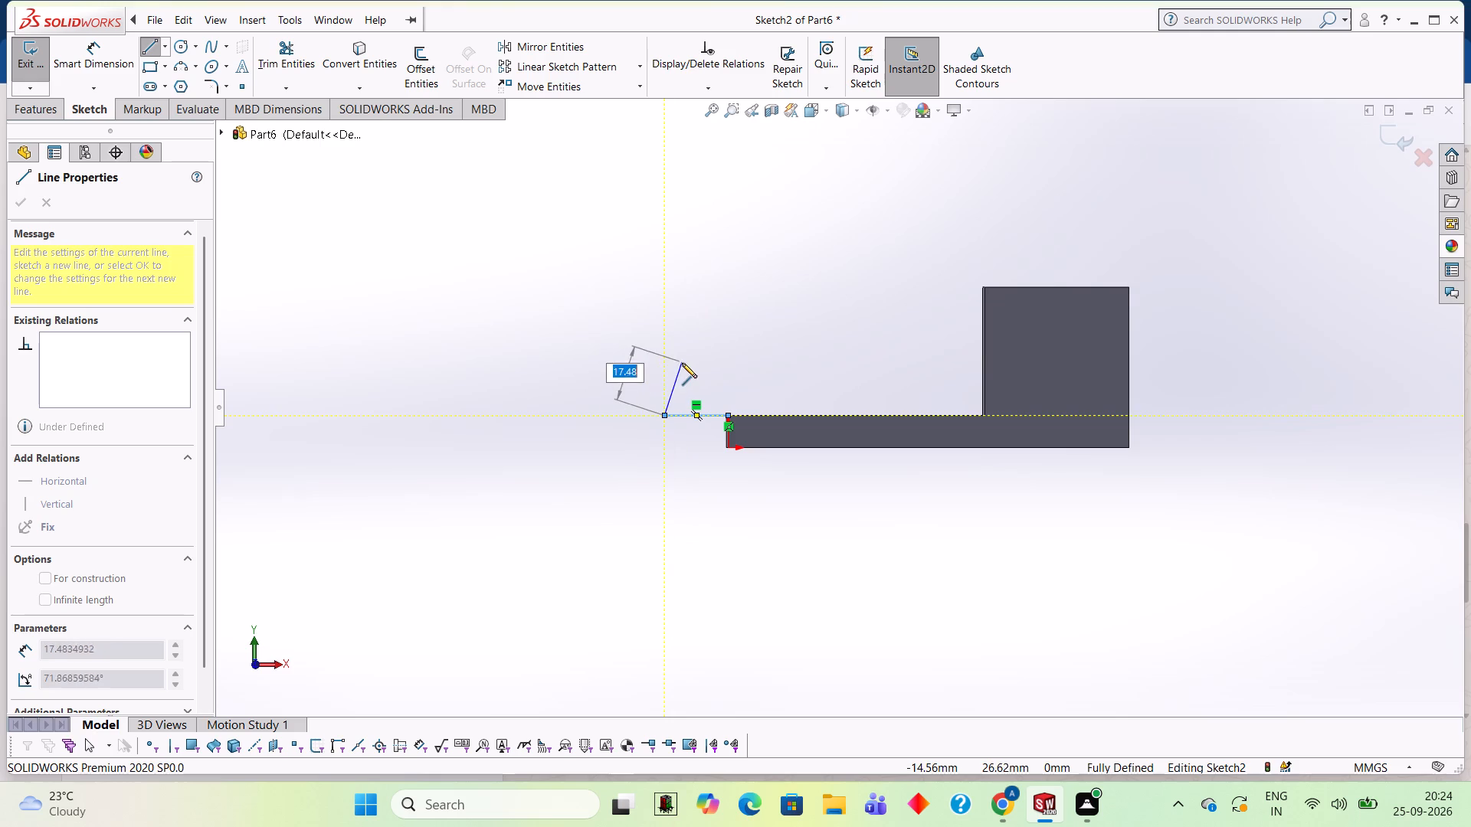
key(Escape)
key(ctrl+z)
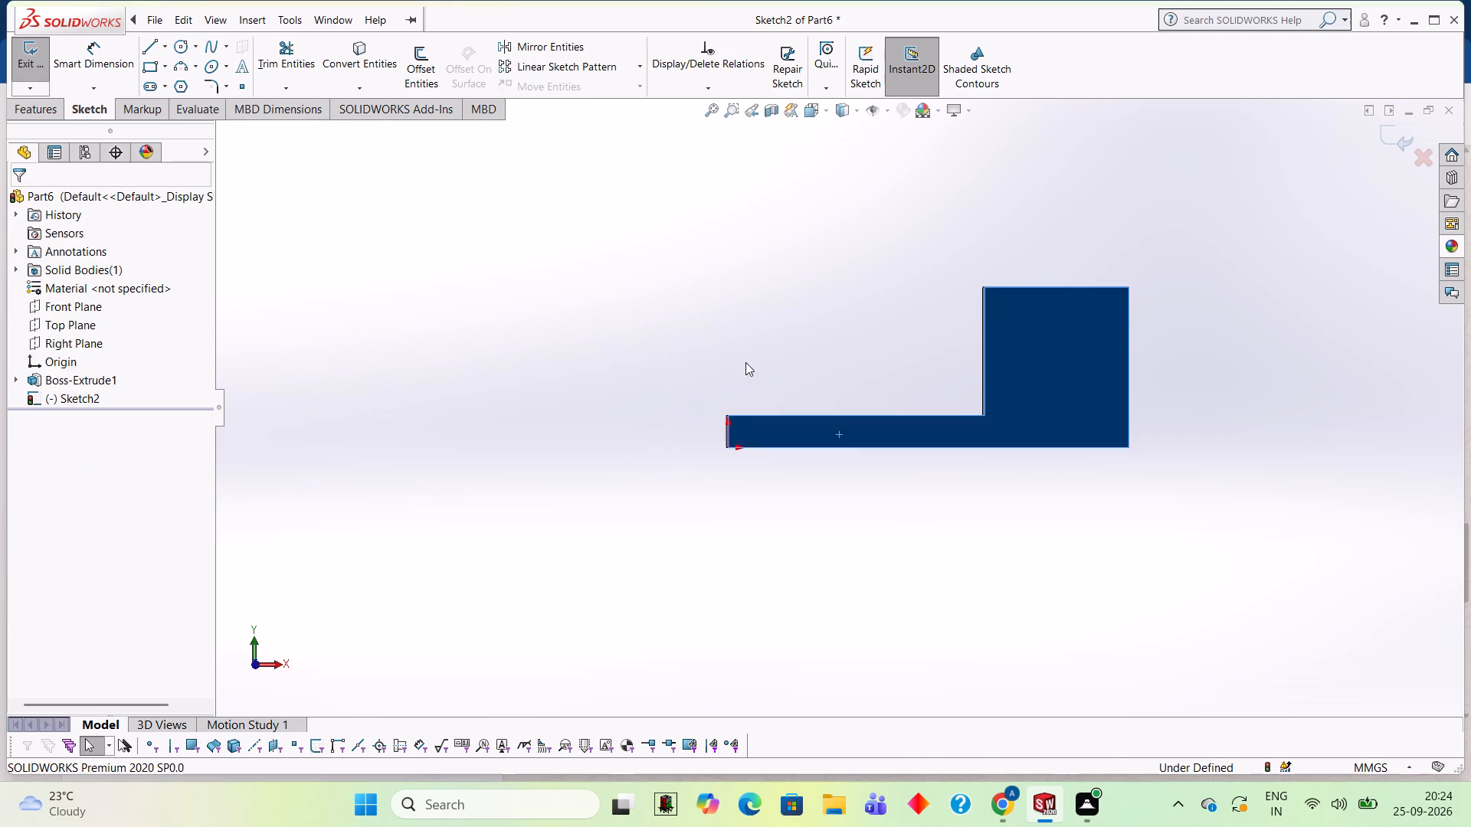
Examine the L-shaped body from its end, top and underside, and leave the empty sketch.
middle_drag(744, 325, 883, 351)
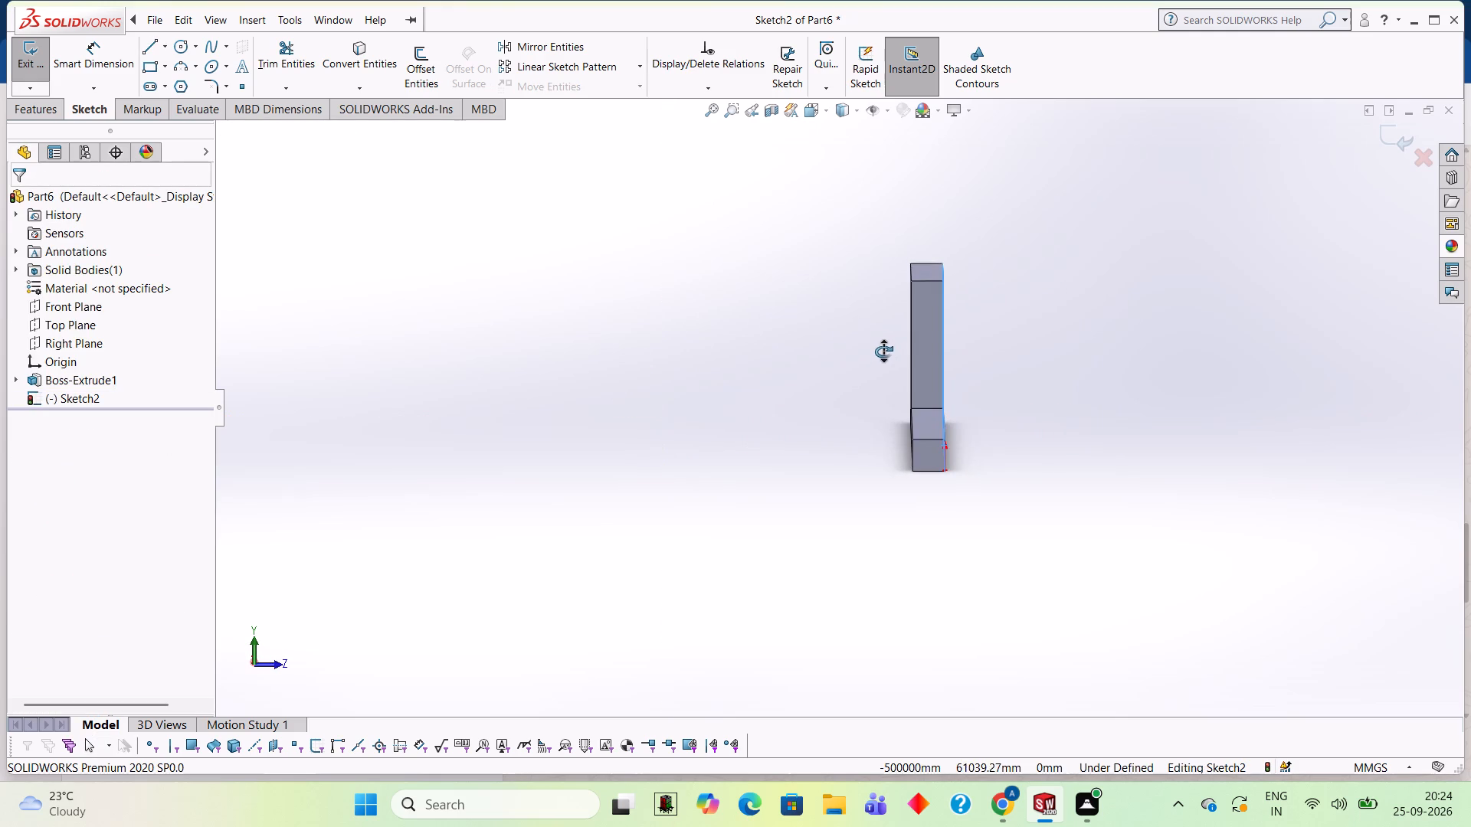
middle_drag(883, 351, 885, 356)
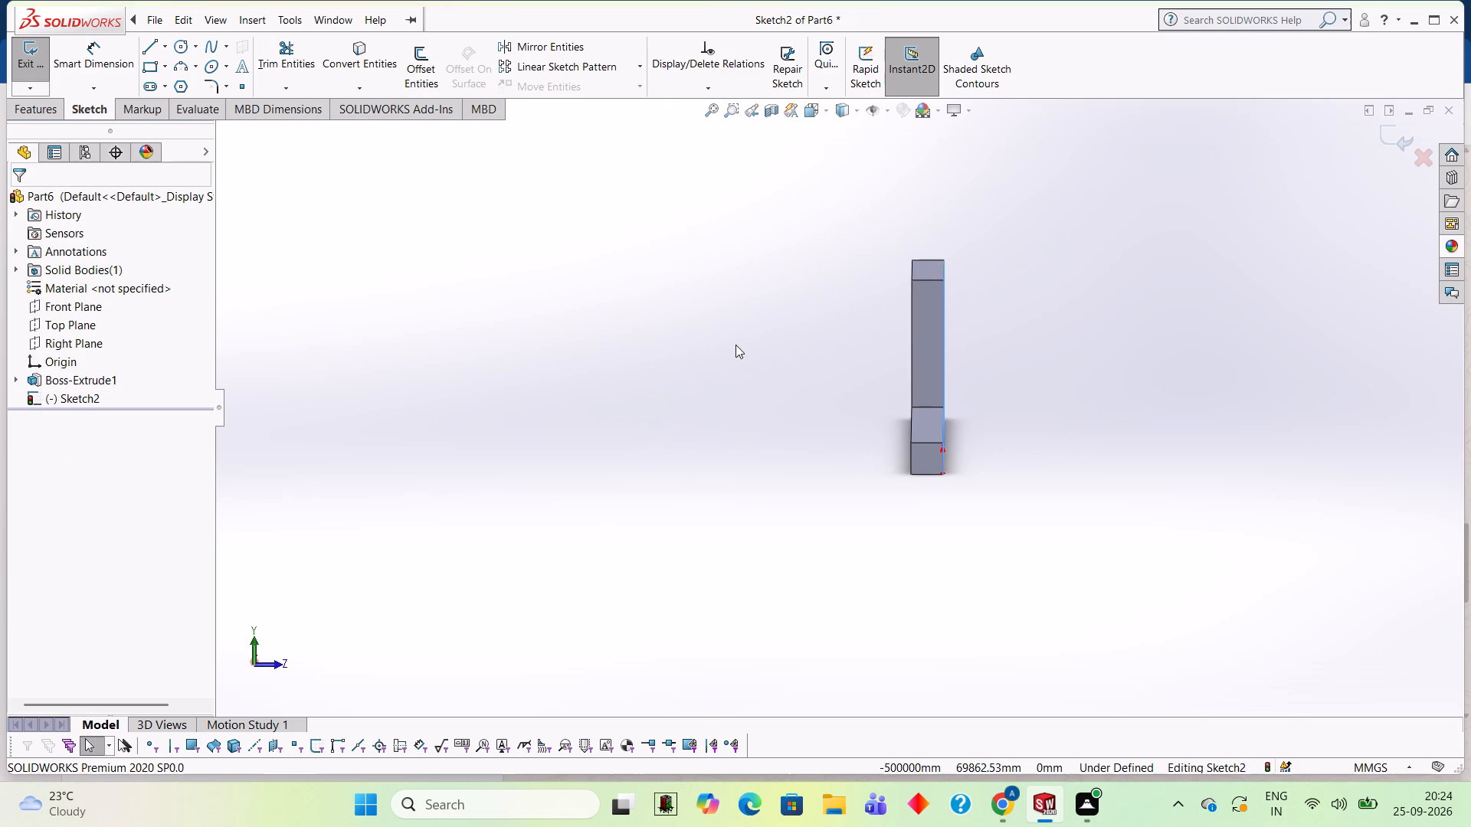
middle_drag(734, 249, 719, 443)
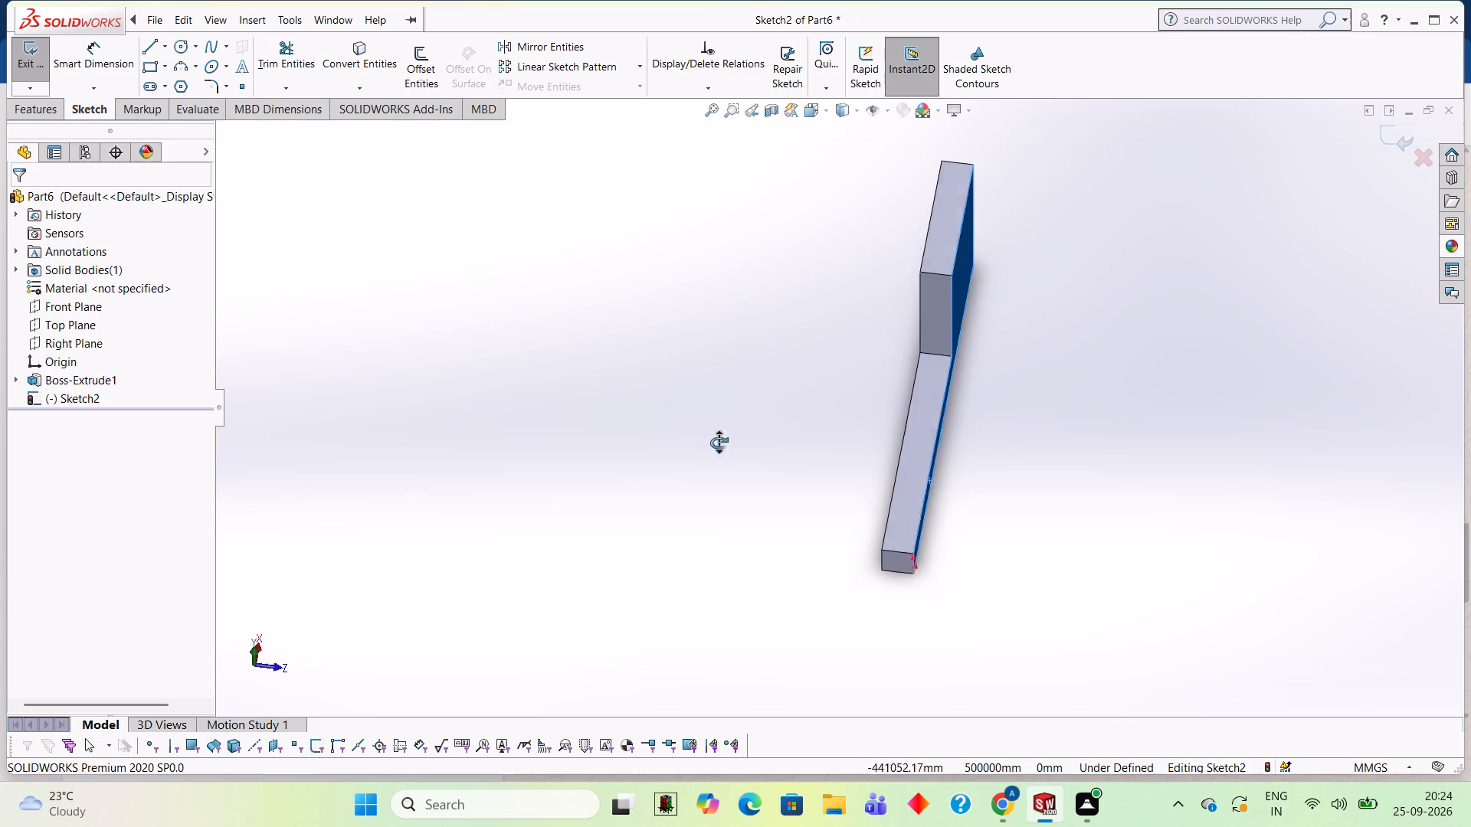
middle_drag(719, 443, 717, 538)
middle_drag(753, 350, 789, 400)
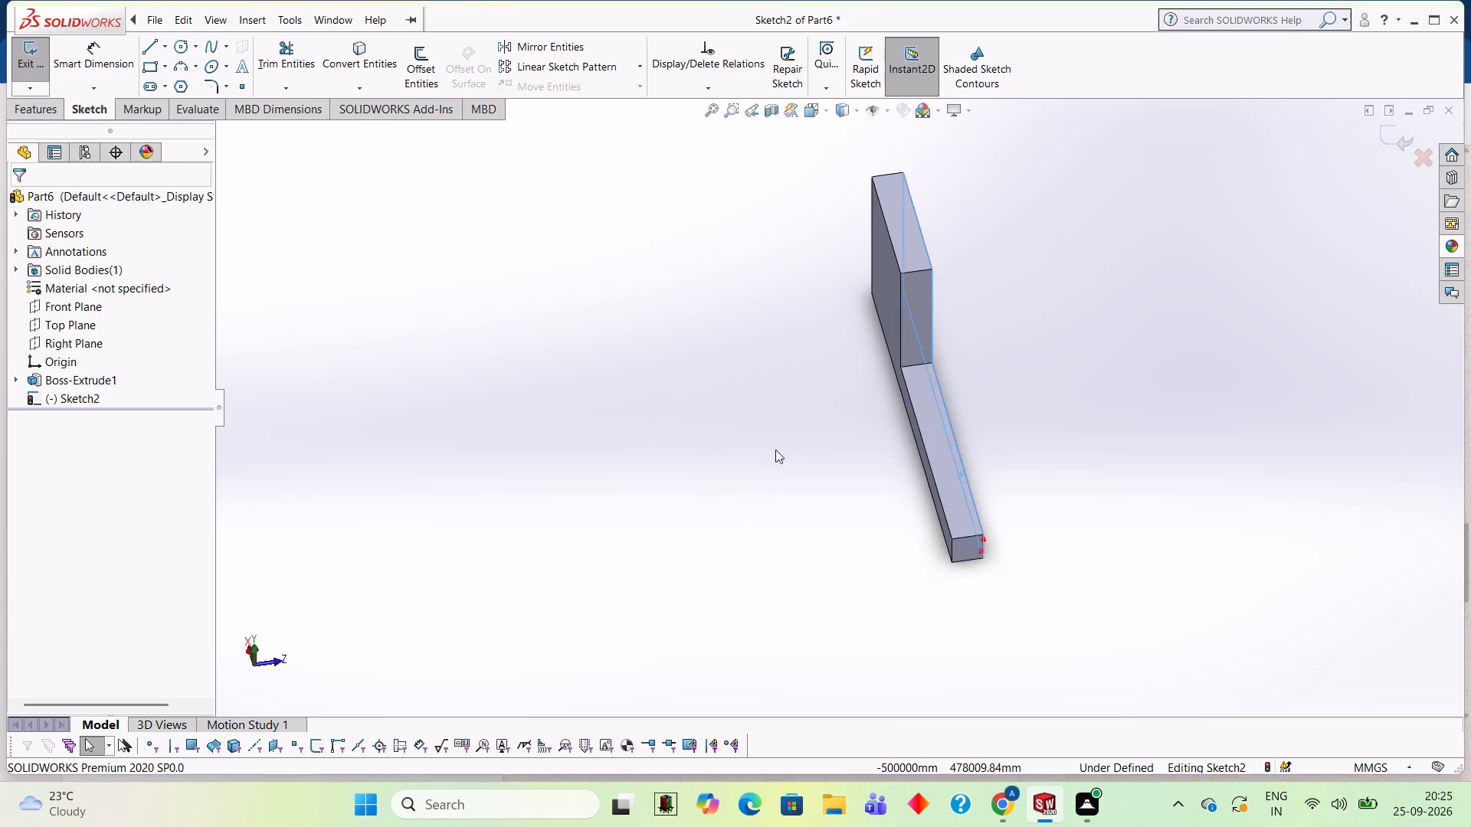
middle_drag(785, 544, 771, 306)
scroll(771, 306, up, 1)
middle_drag(769, 526, 769, 346)
middle_drag(798, 531, 779, 361)
middle_drag(828, 510, 817, 439)
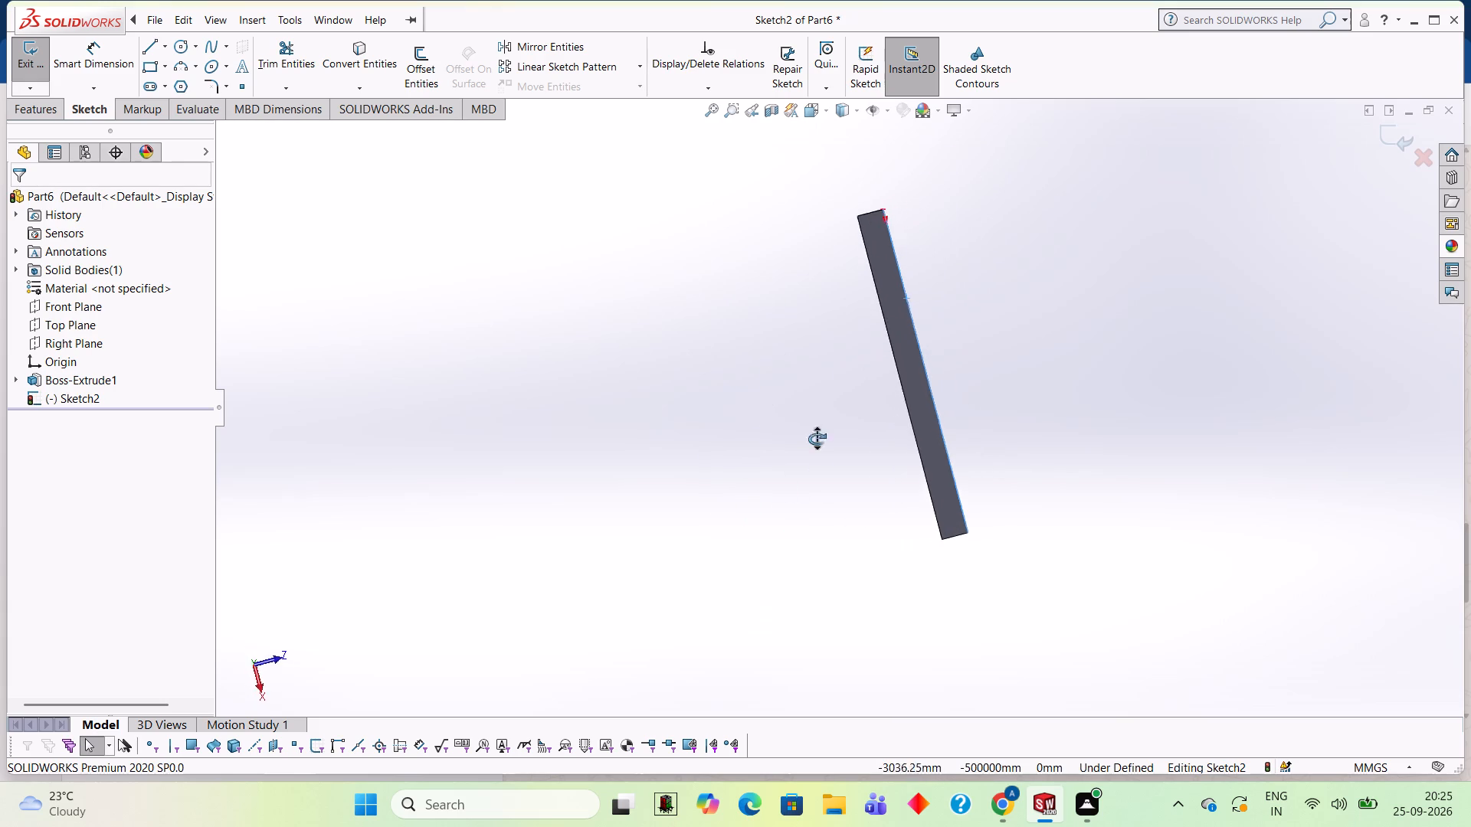
middle_drag(817, 439, 1157, 580)
click(1392, 132)
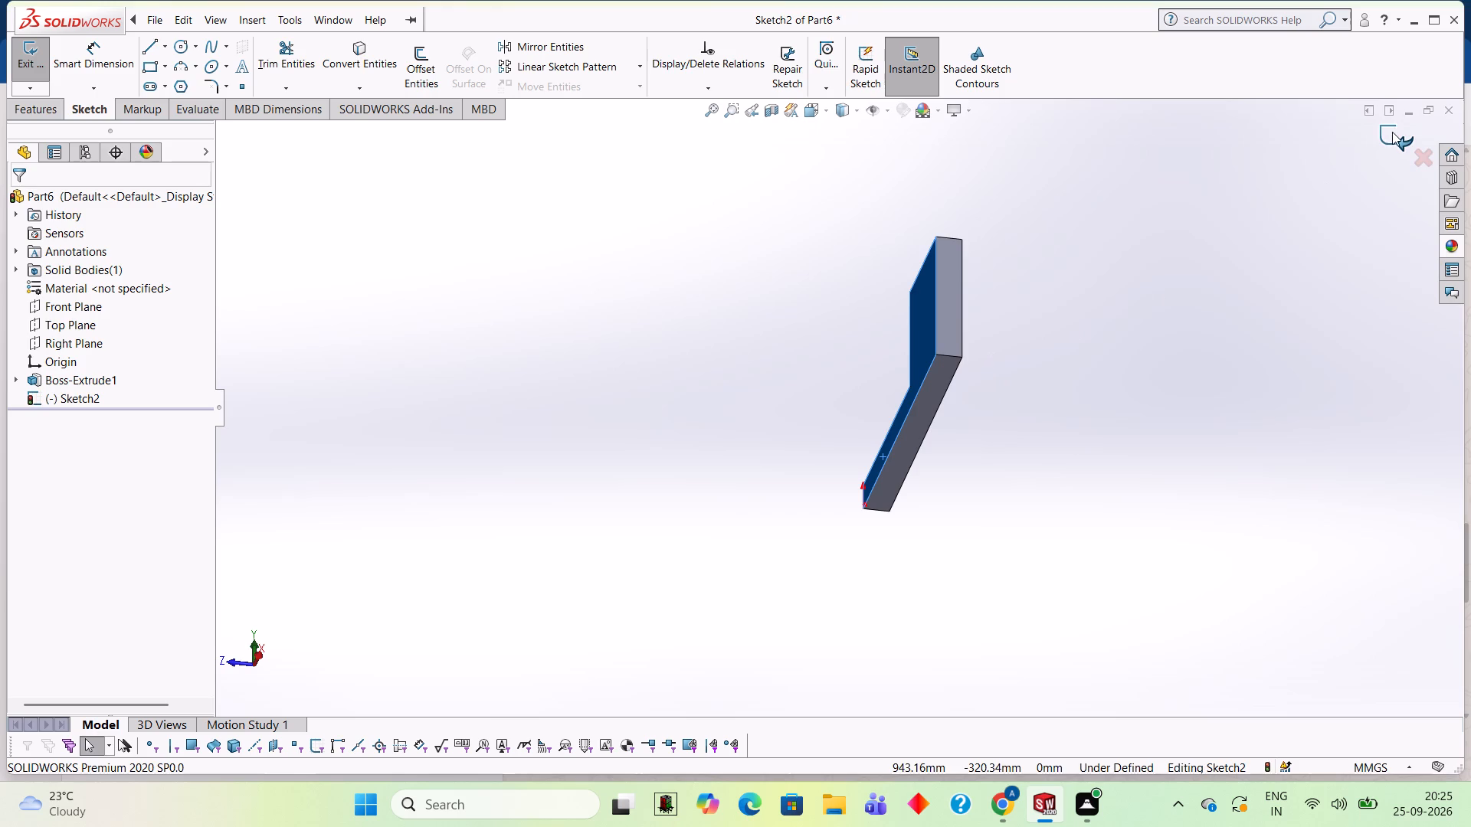
On the tall 50 mm end face, sketch a closed 50 mm by 50 mm square extending behind the body from the face's rear edge.
click(944, 287)
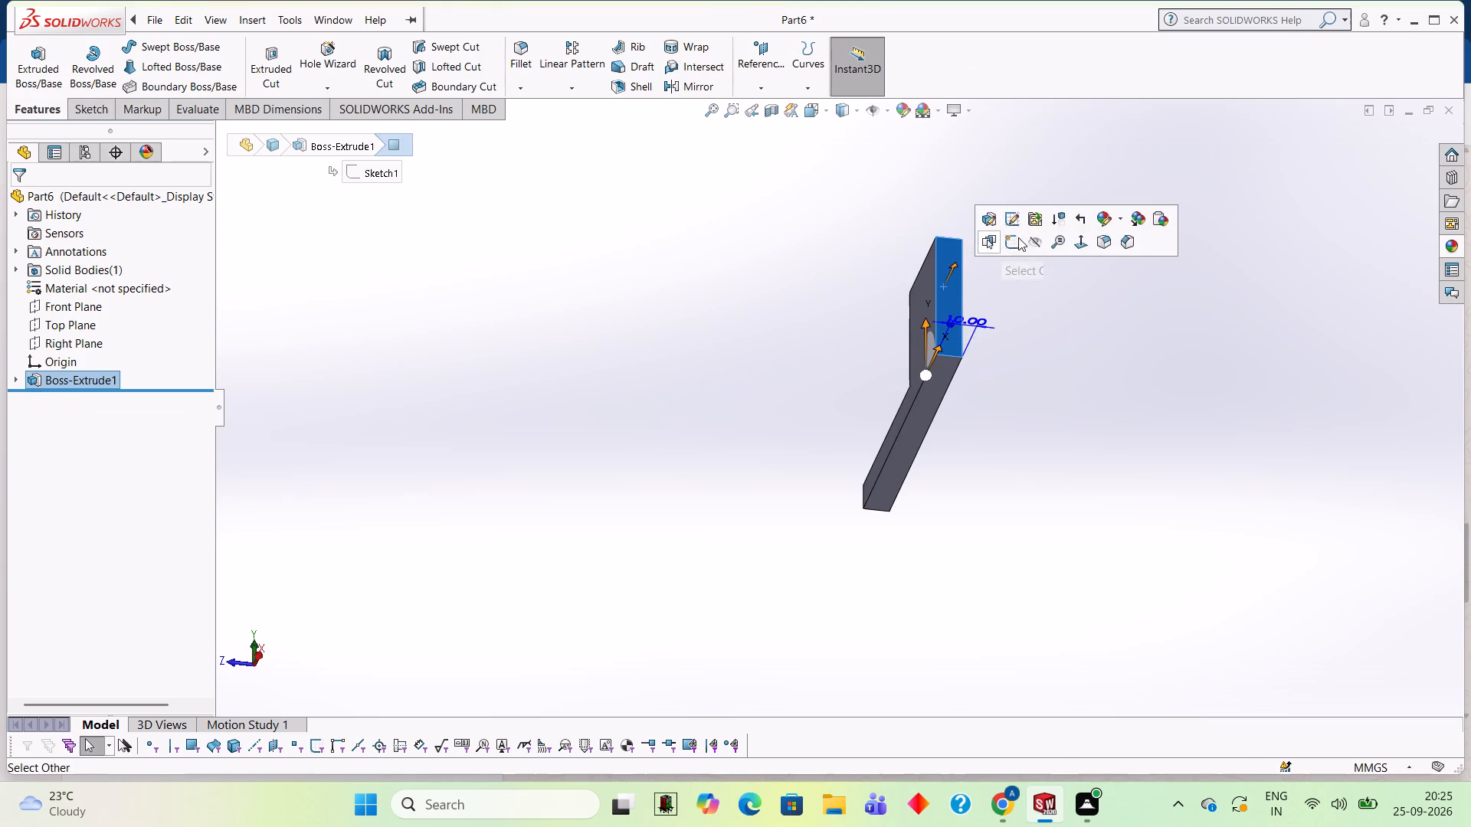
click(1021, 237)
key(ctrl+8)
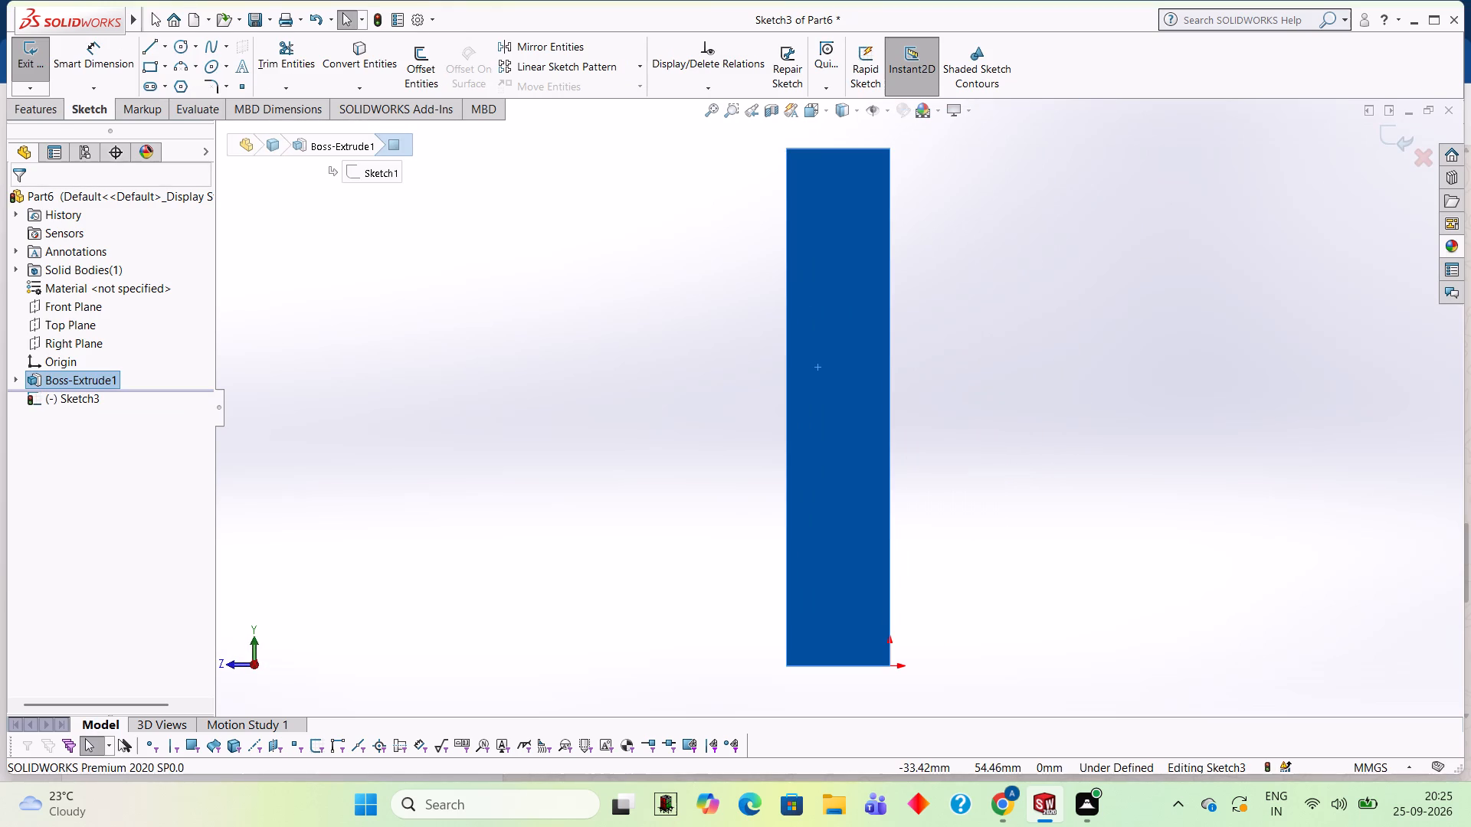
click(149, 50)
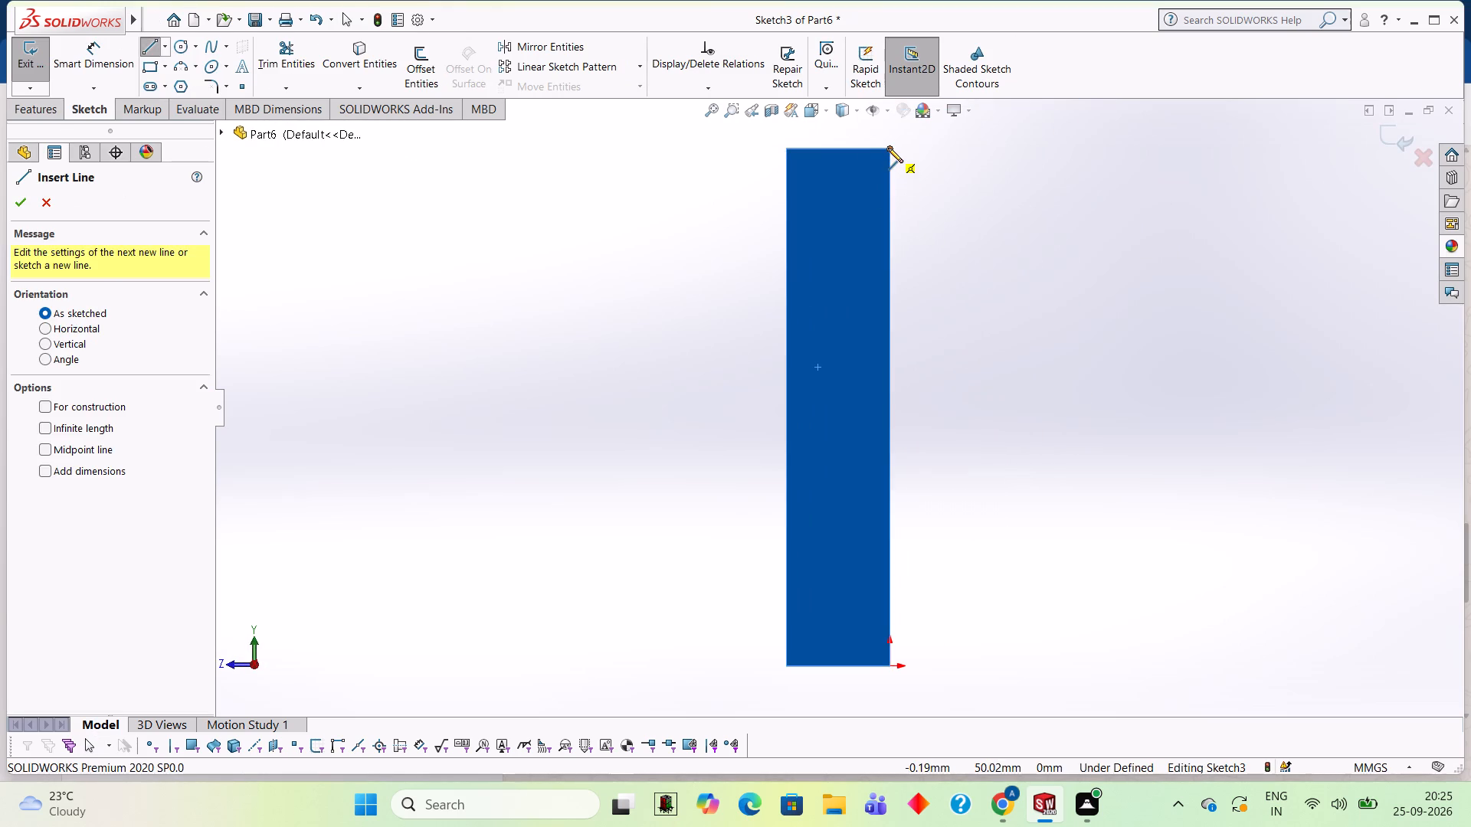
click(888, 148)
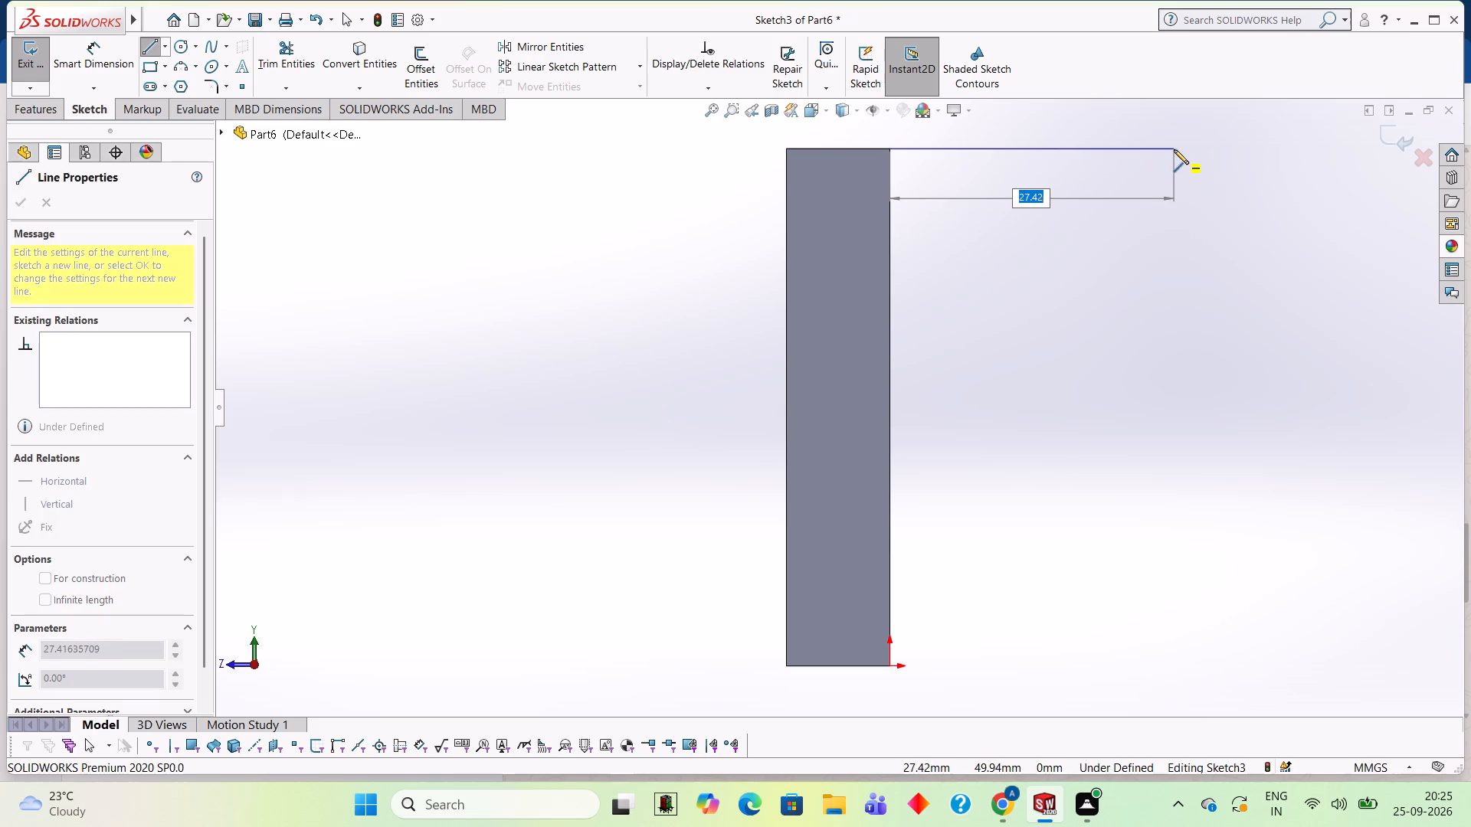
text(50)
key(Return)
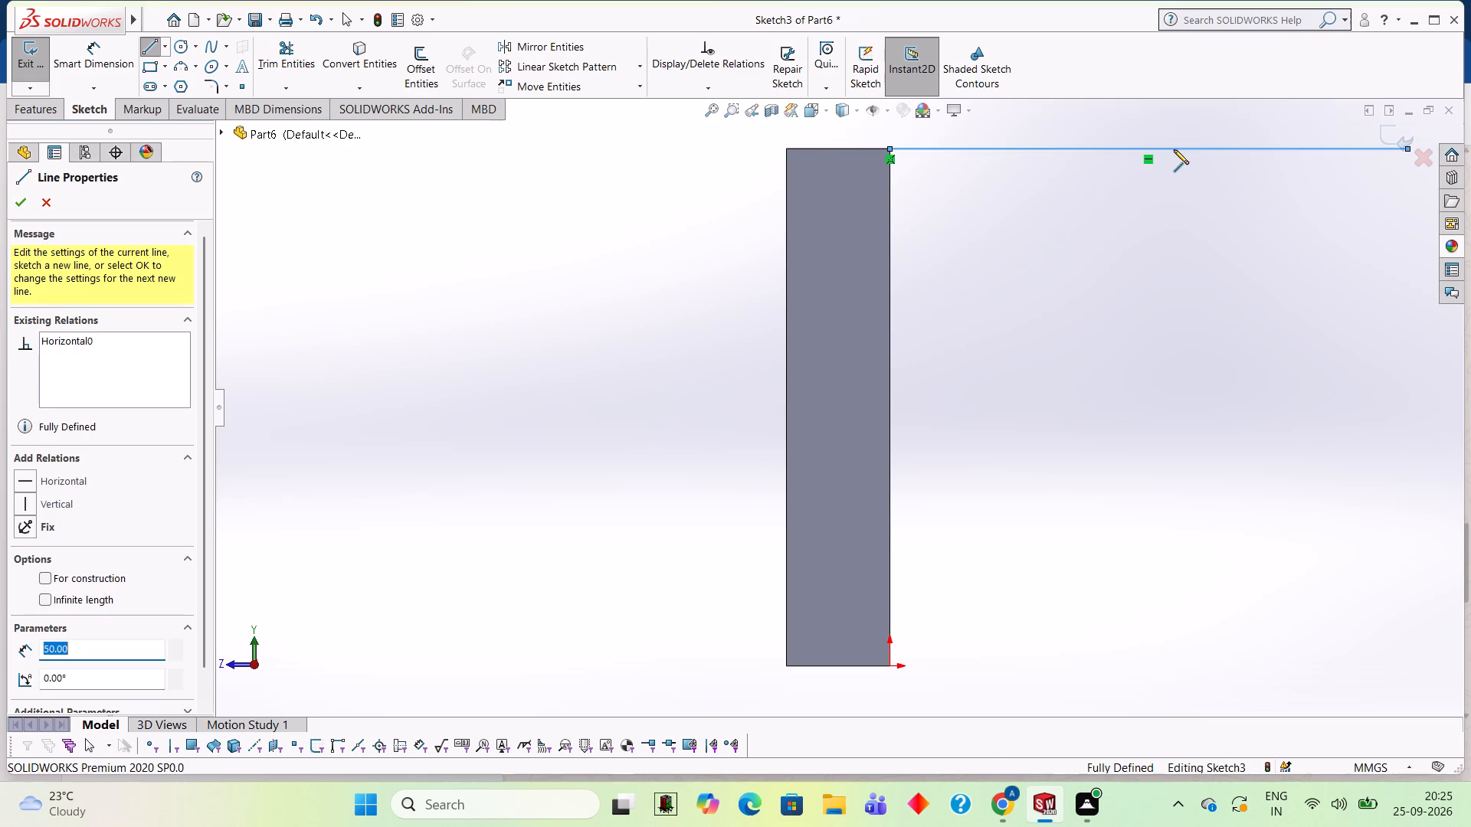
scroll(1276, 185, up, 1)
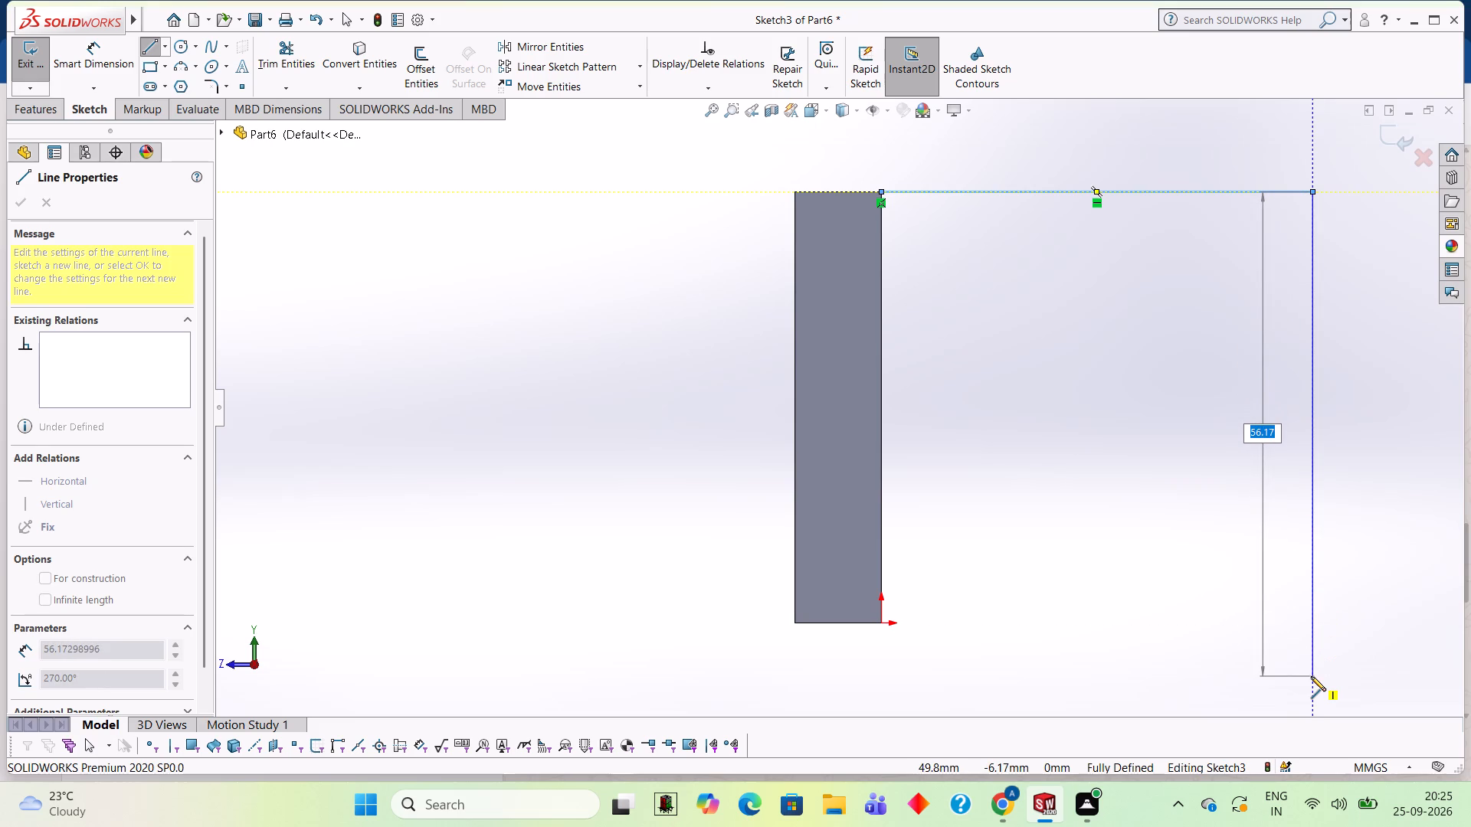
click(1312, 619)
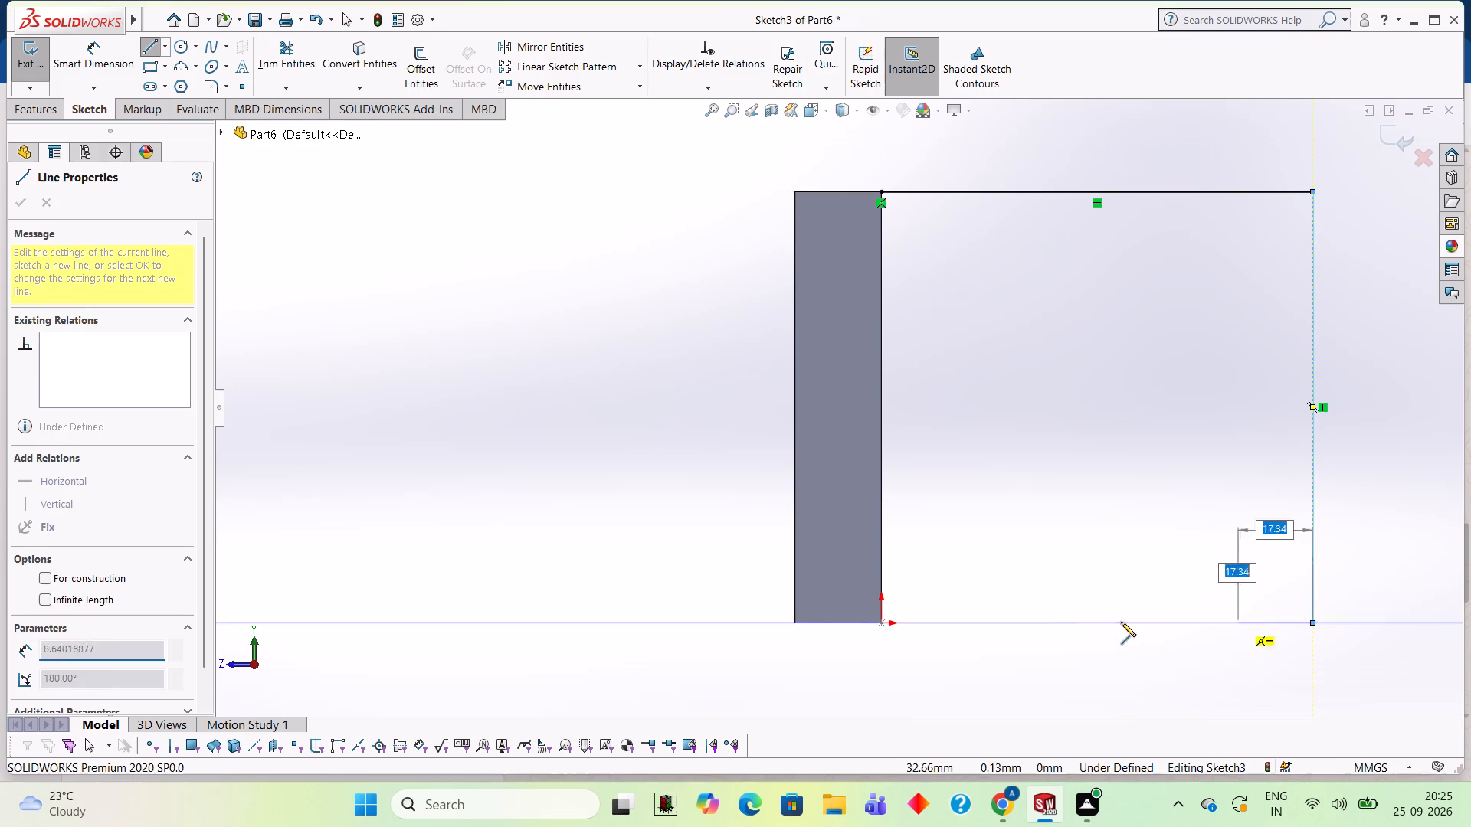
click(881, 622)
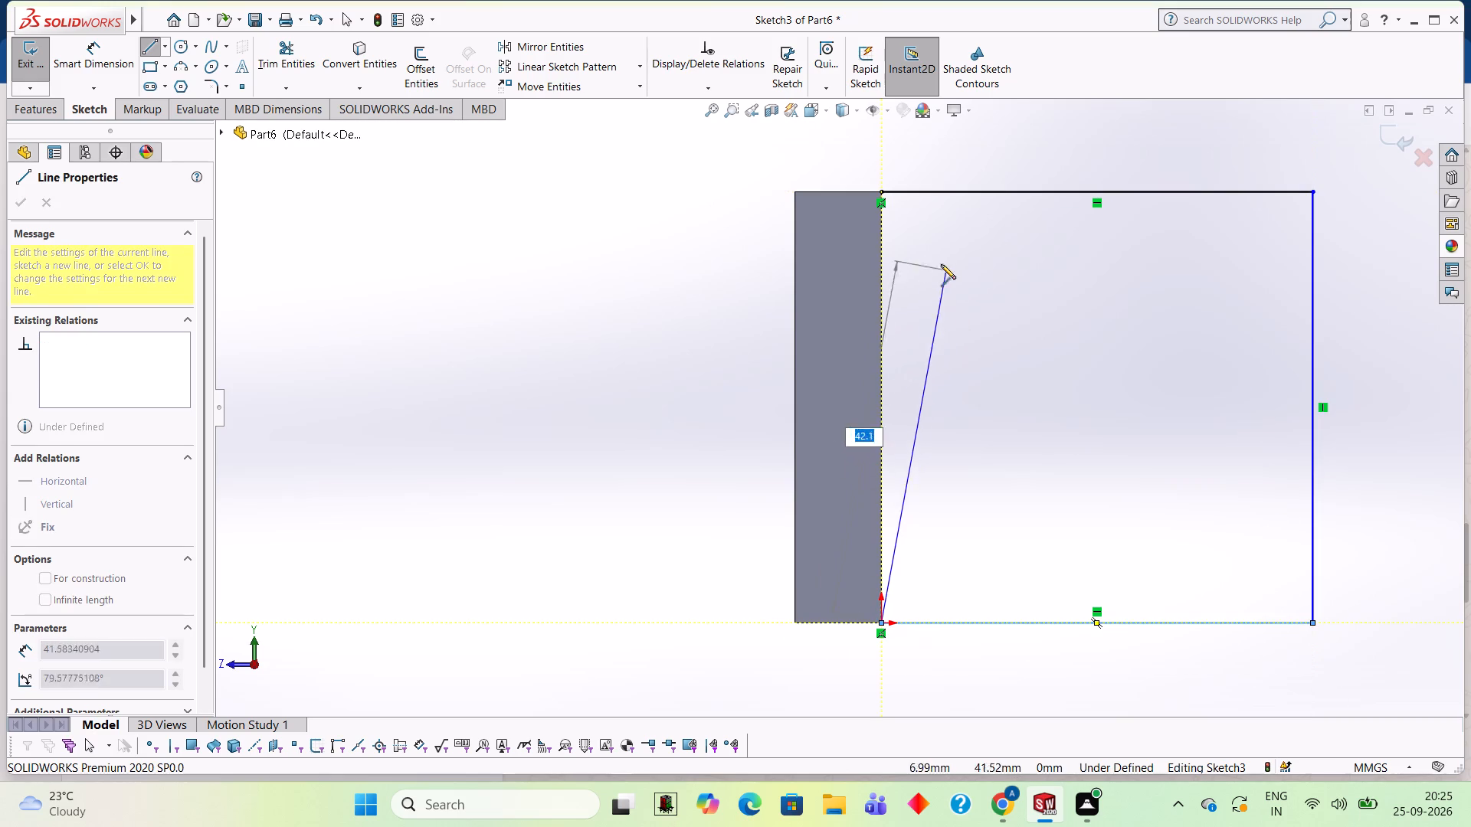
click(883, 192)
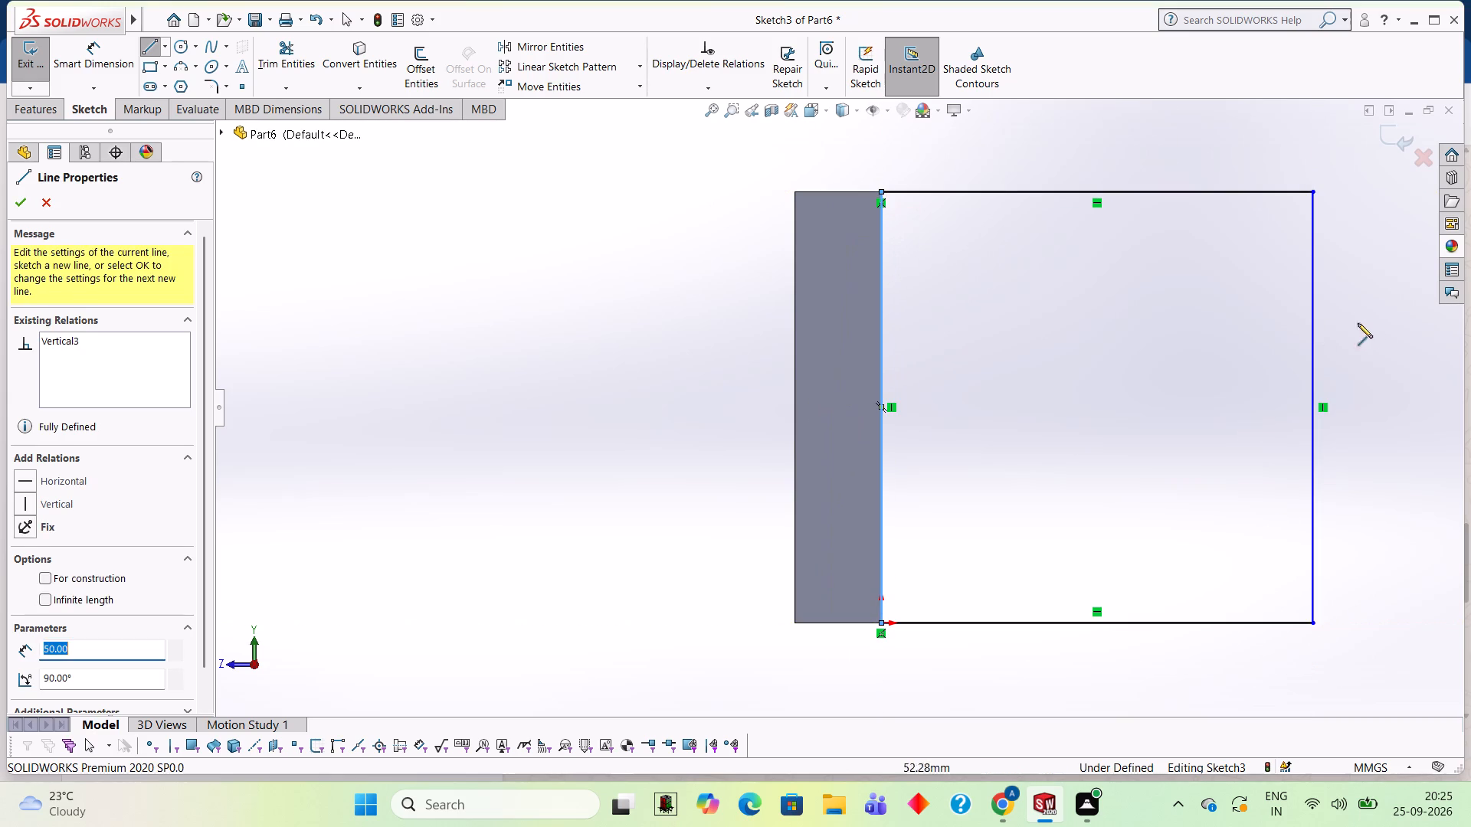
Examine how the square sketch sits relative to the L-shaped body from the front, back, top and underside.
middle_drag(1371, 323, 1245, 277)
middle_drag(1243, 276, 1237, 283)
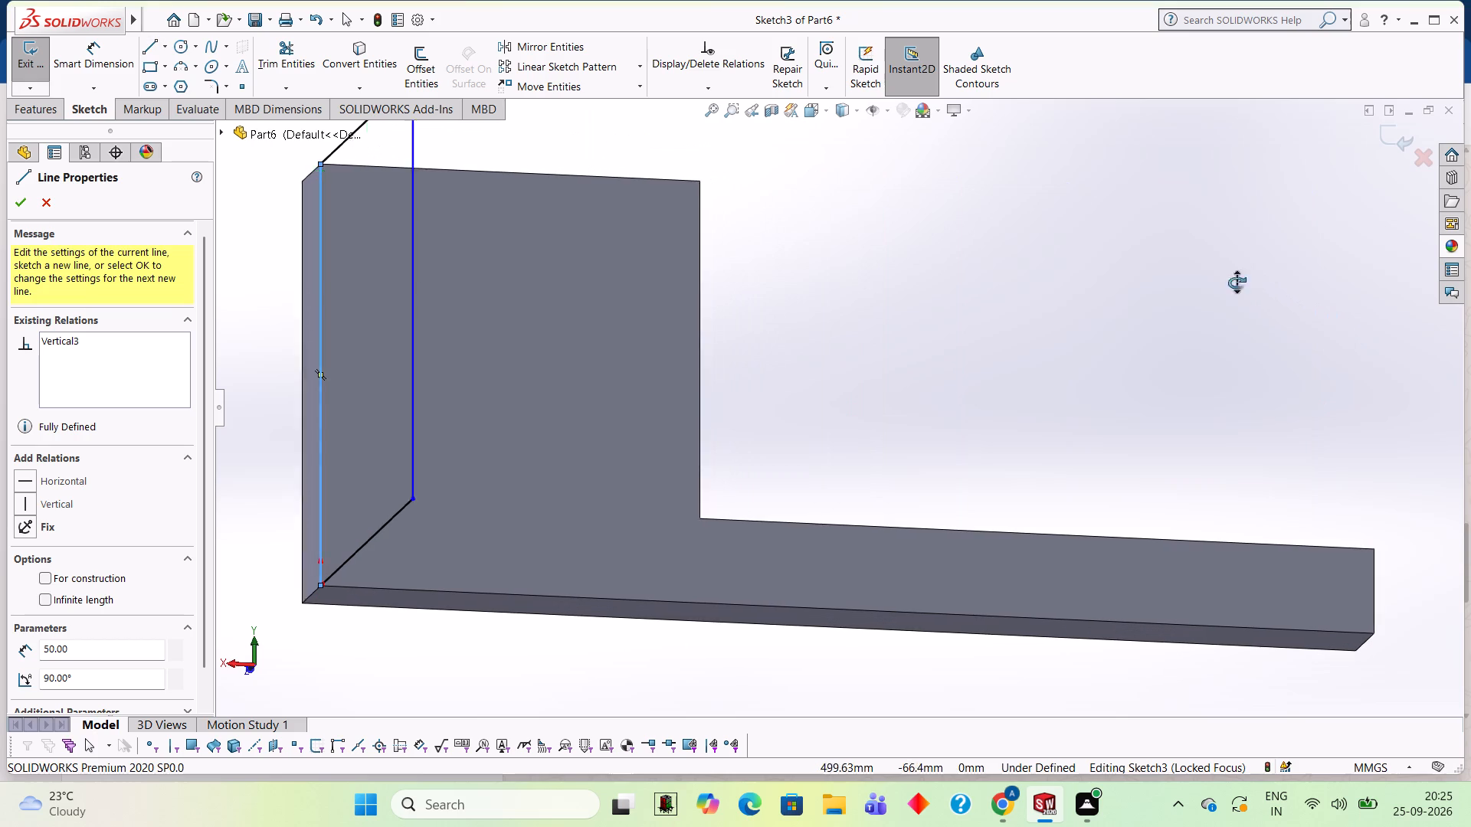
middle_drag(1237, 283, 914, 441)
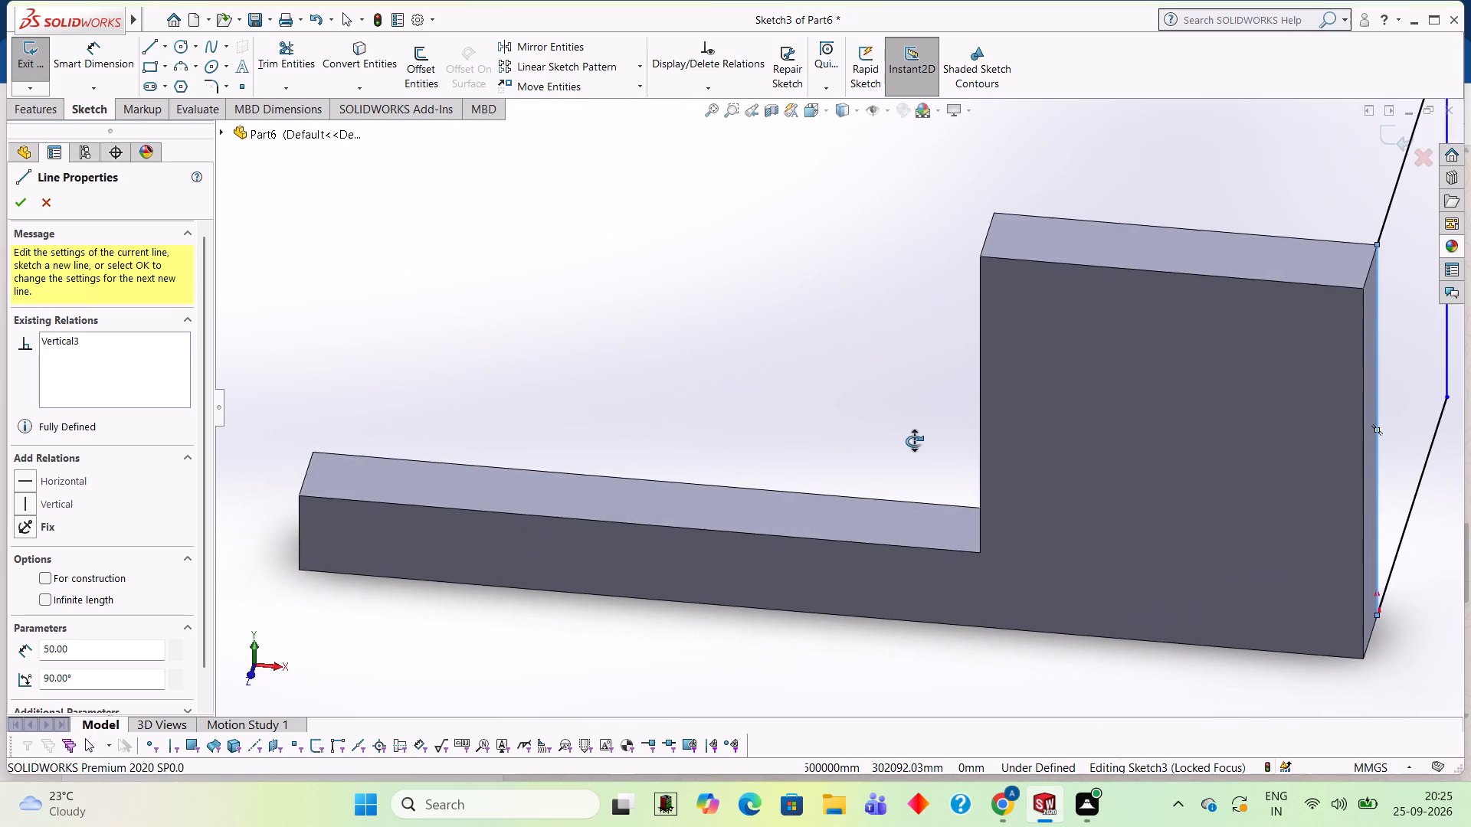
middle_drag(914, 441, 935, 342)
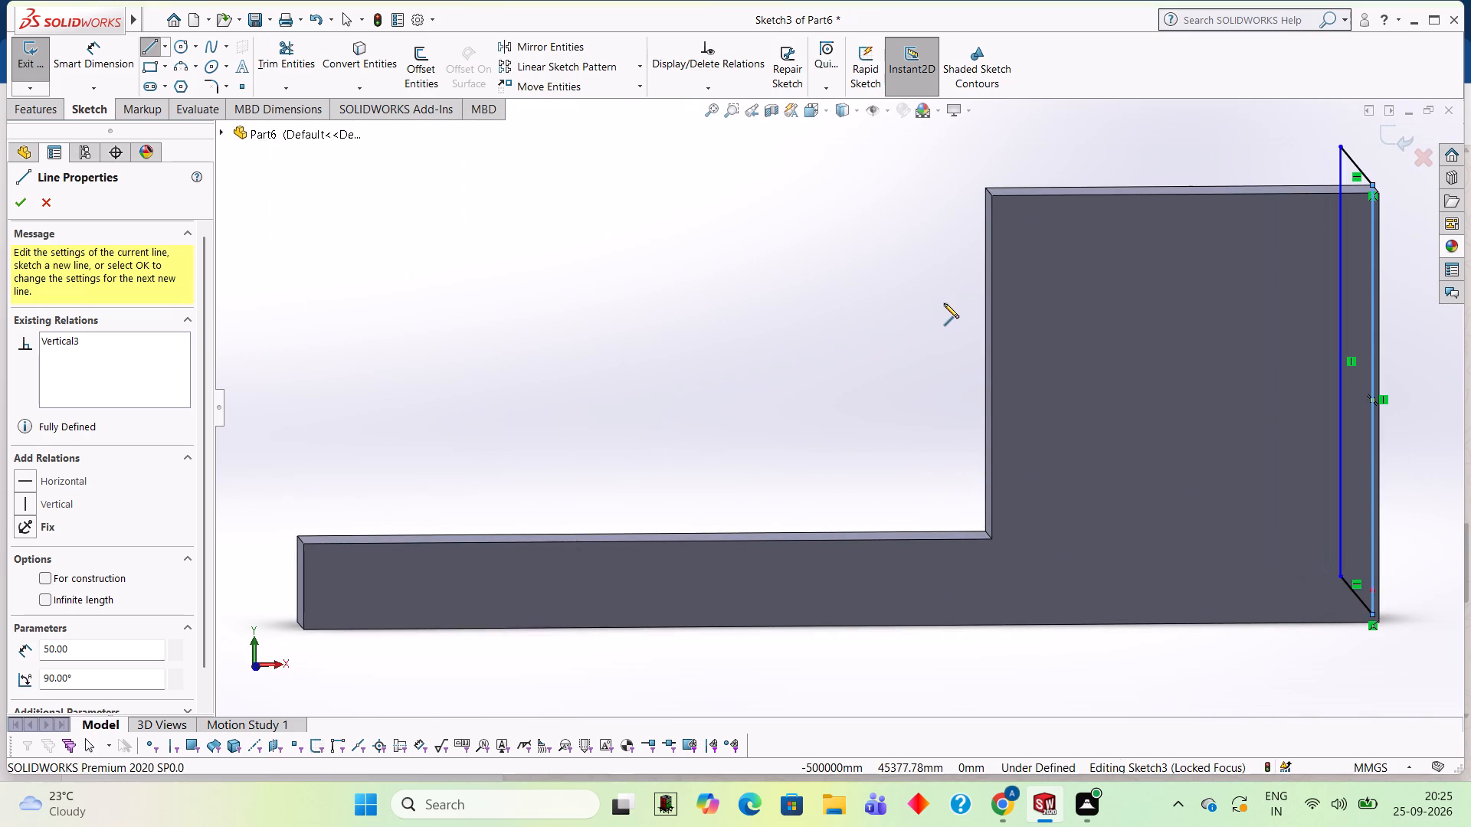
middle_drag(882, 191, 879, 430)
middle_drag(895, 245, 915, 387)
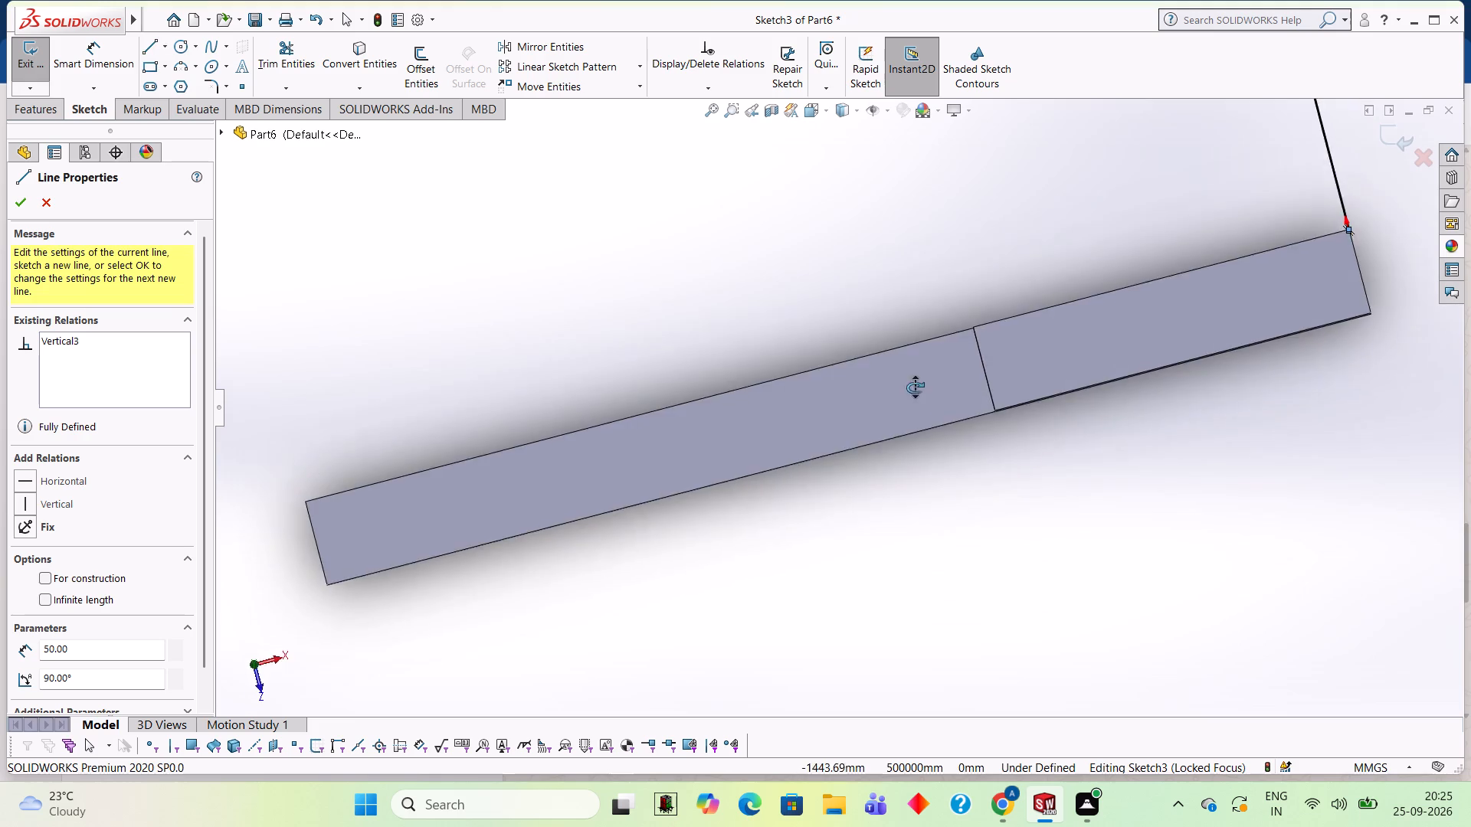
middle_drag(915, 387, 919, 257)
middle_drag(955, 556, 932, 380)
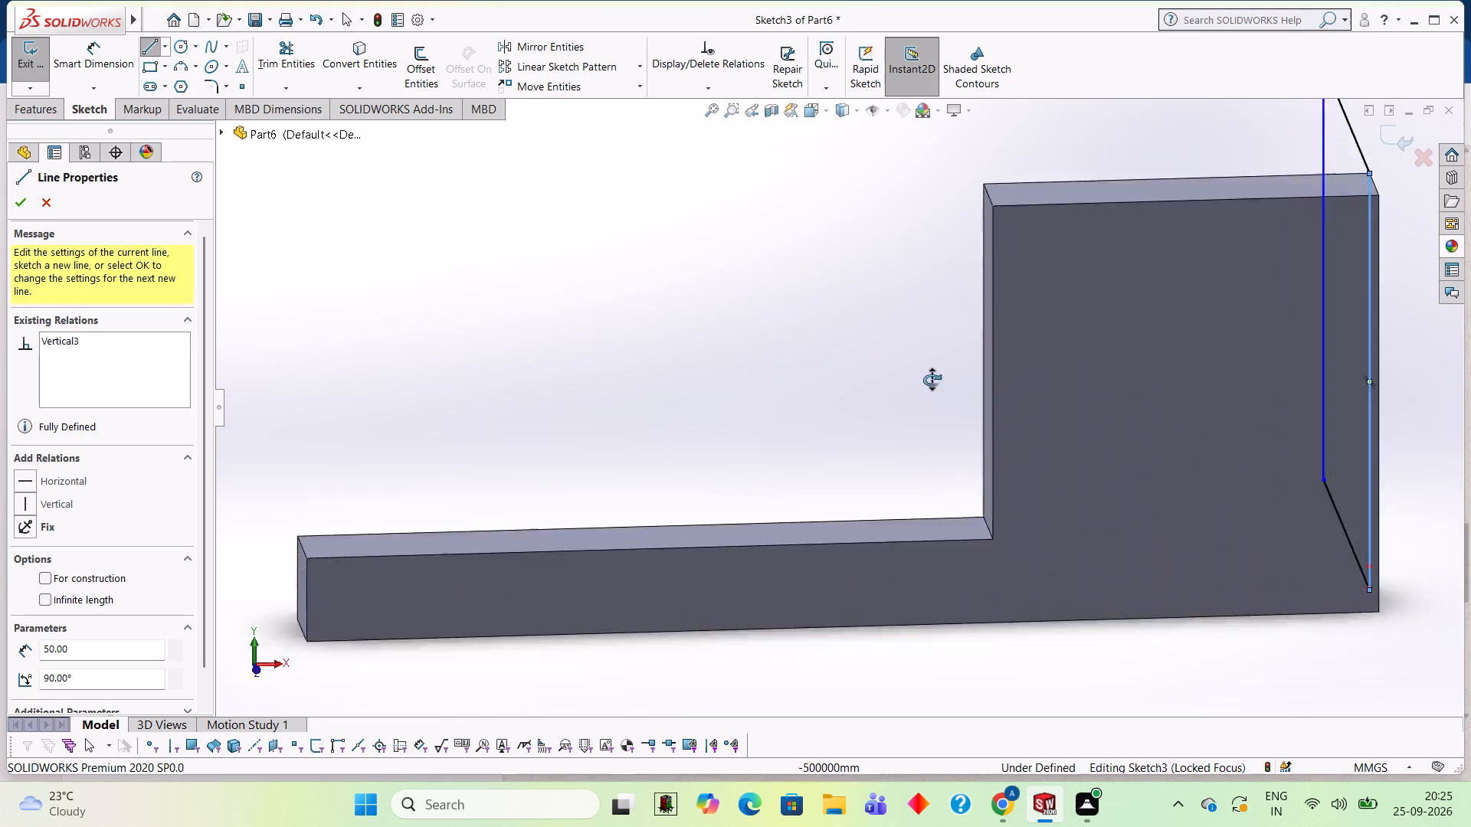
middle_drag(932, 380, 935, 261)
middle_drag(965, 590, 949, 273)
middle_drag(990, 562, 965, 516)
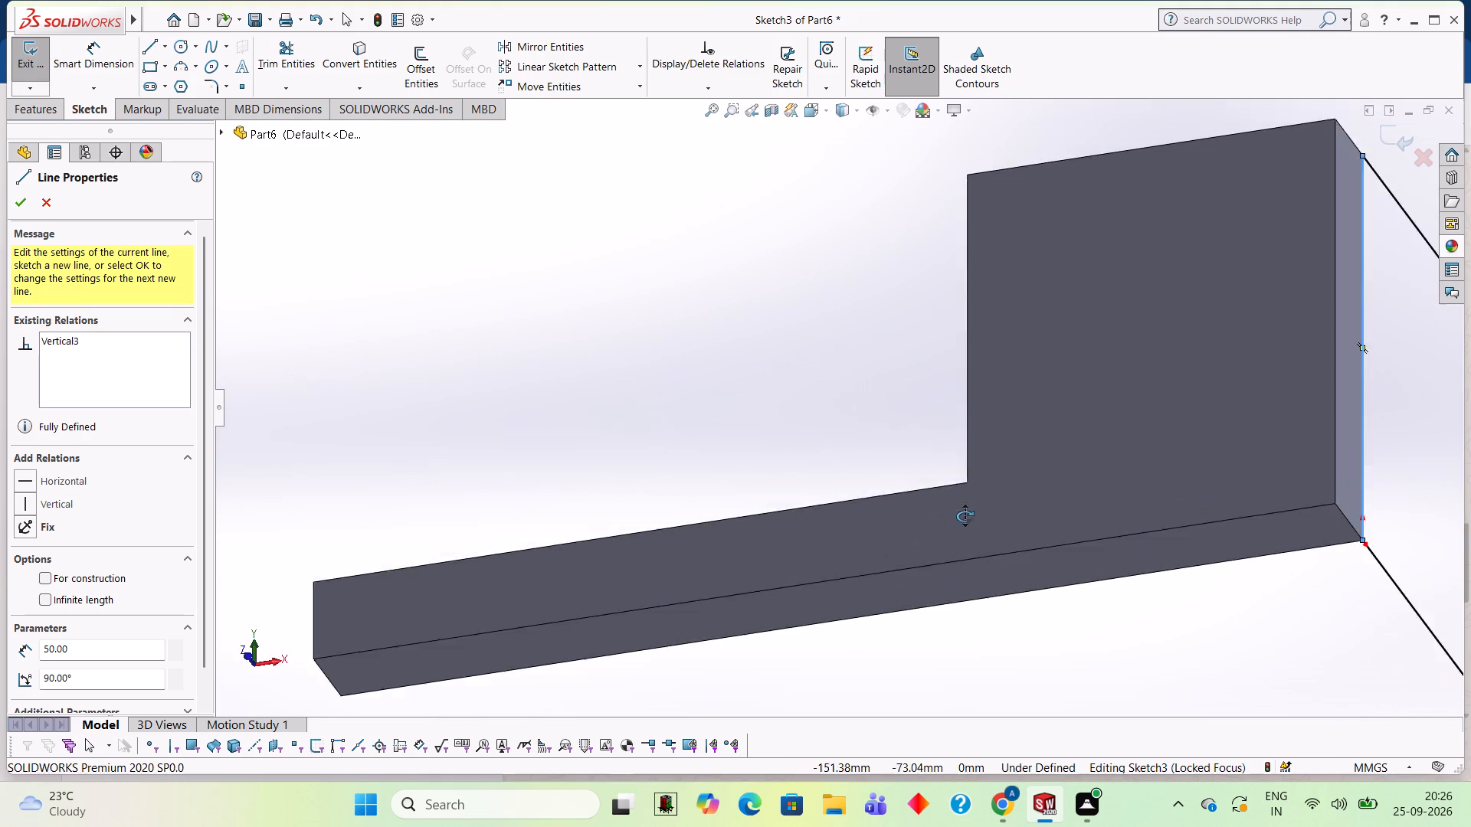
middle_drag(965, 516, 961, 531)
middle_drag(775, 260, 1047, 428)
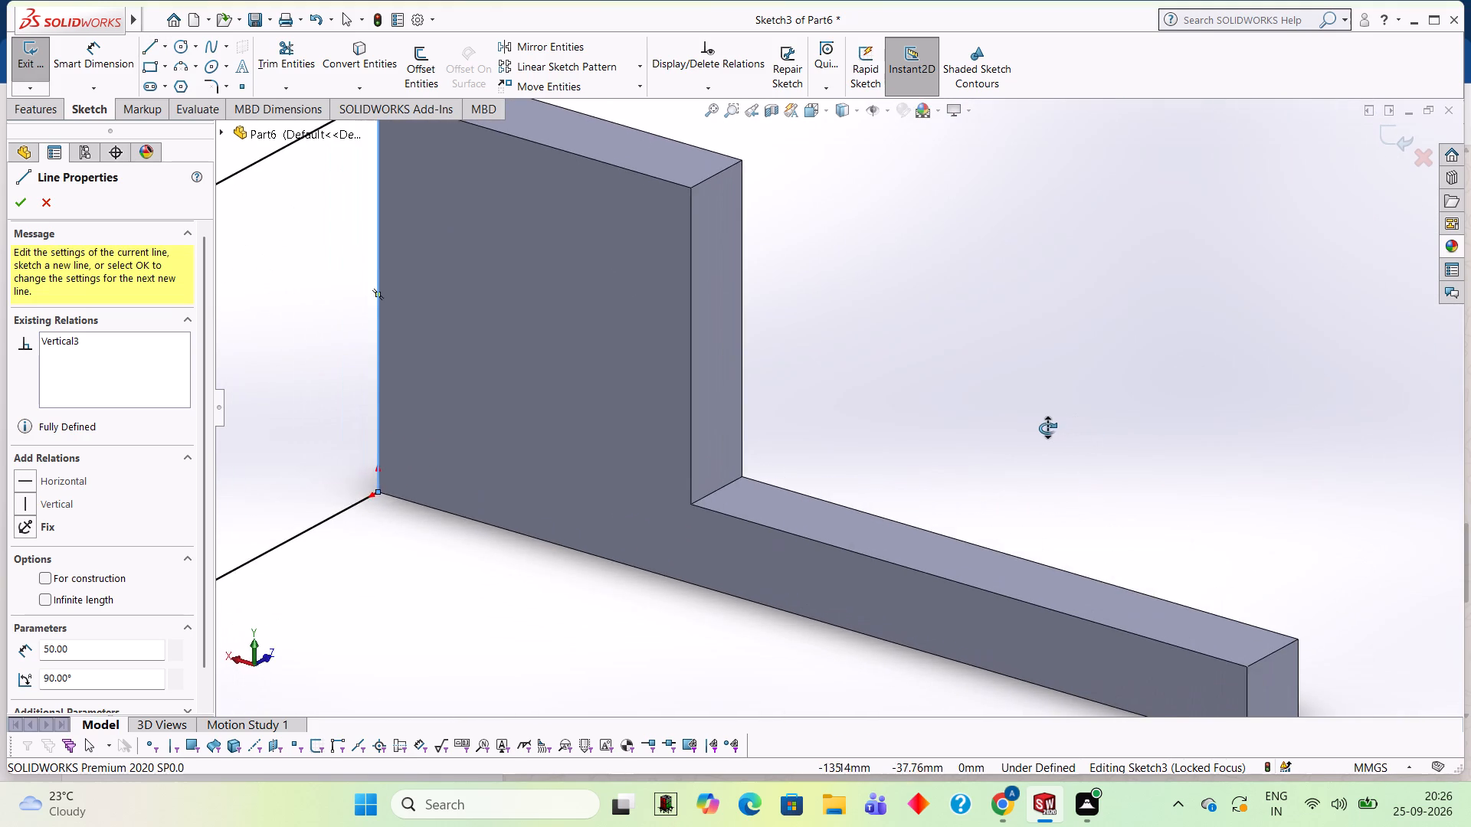
middle_drag(1047, 428, 822, 445)
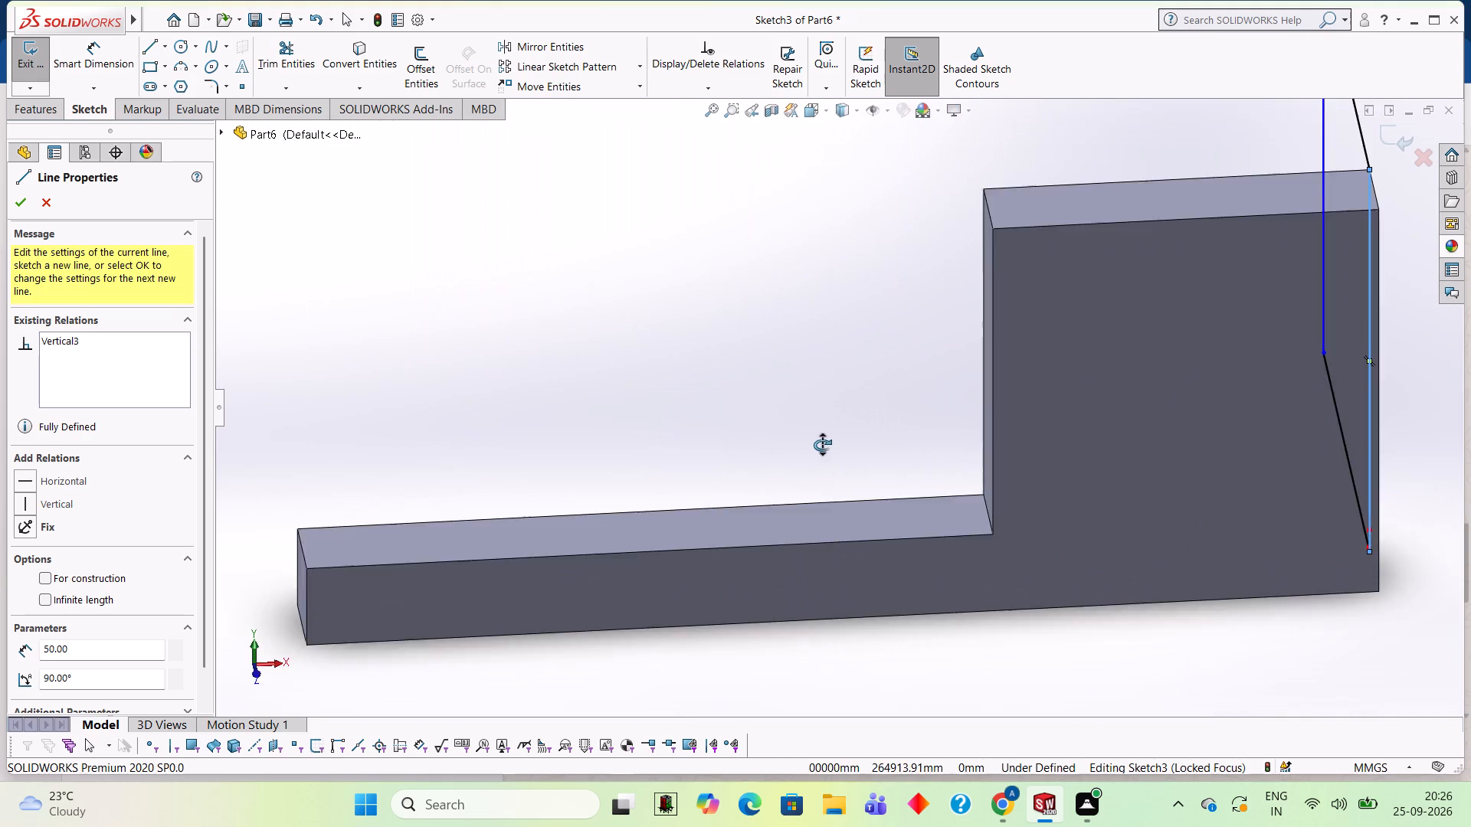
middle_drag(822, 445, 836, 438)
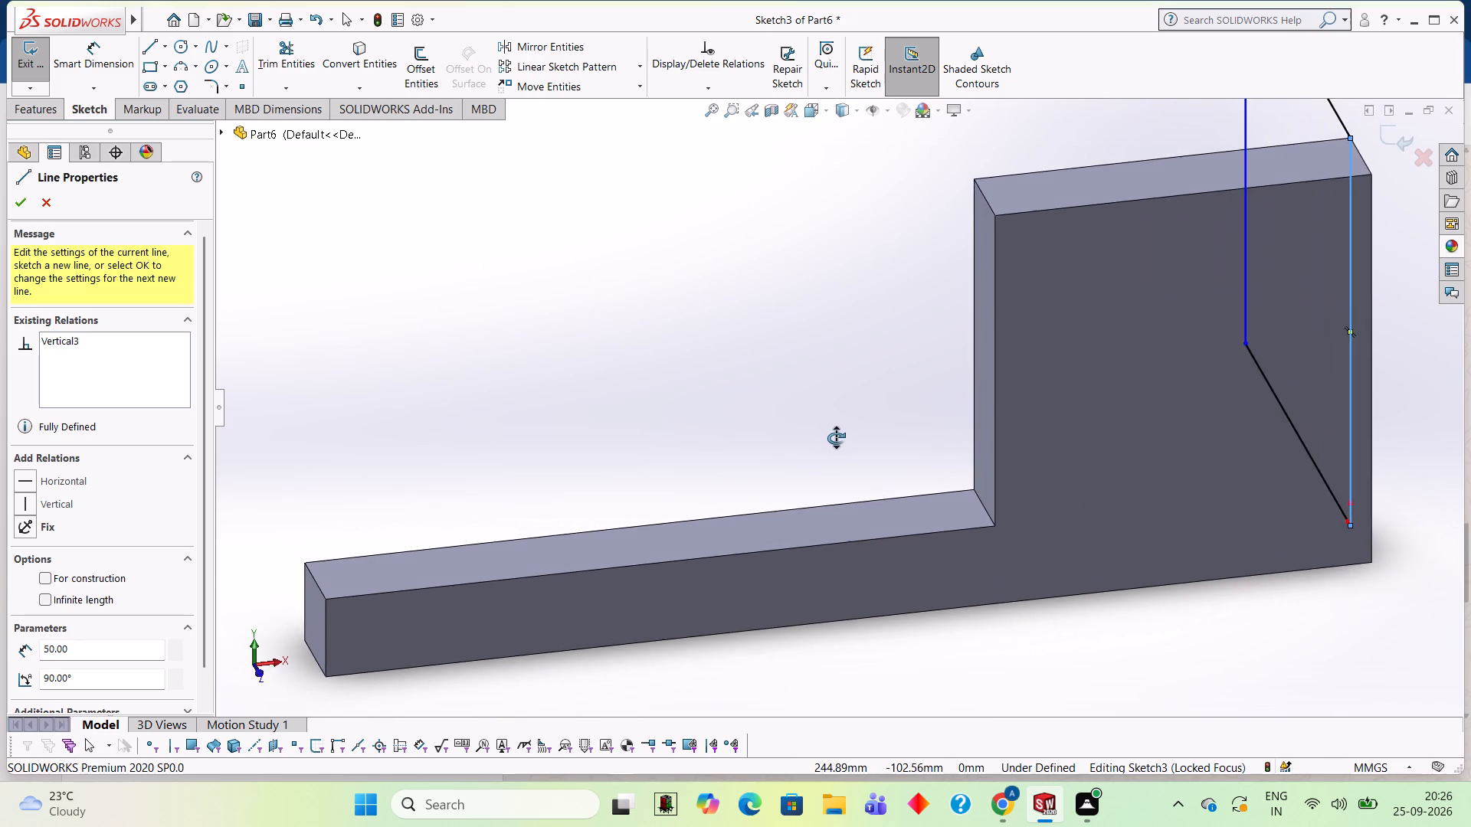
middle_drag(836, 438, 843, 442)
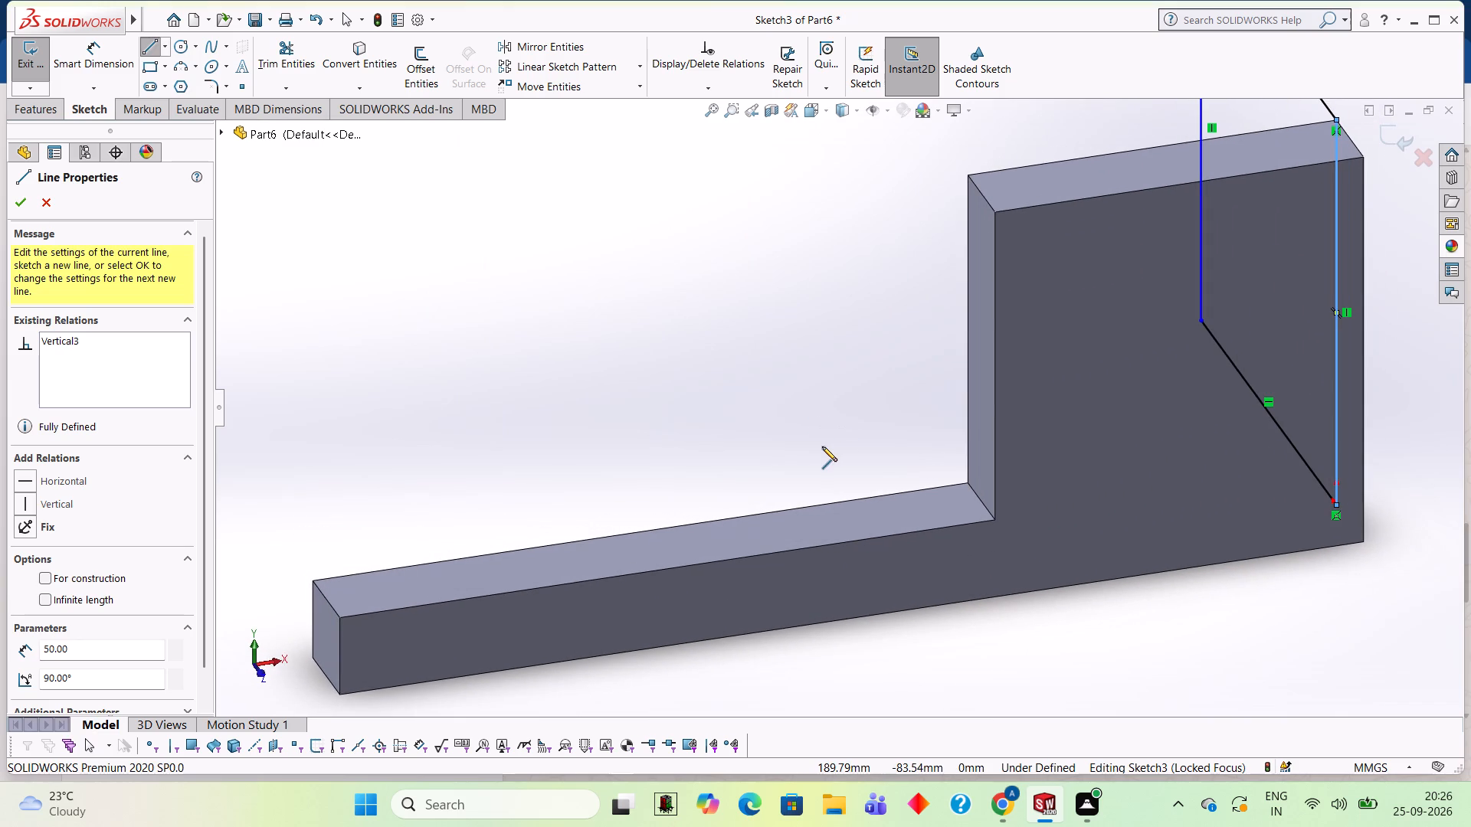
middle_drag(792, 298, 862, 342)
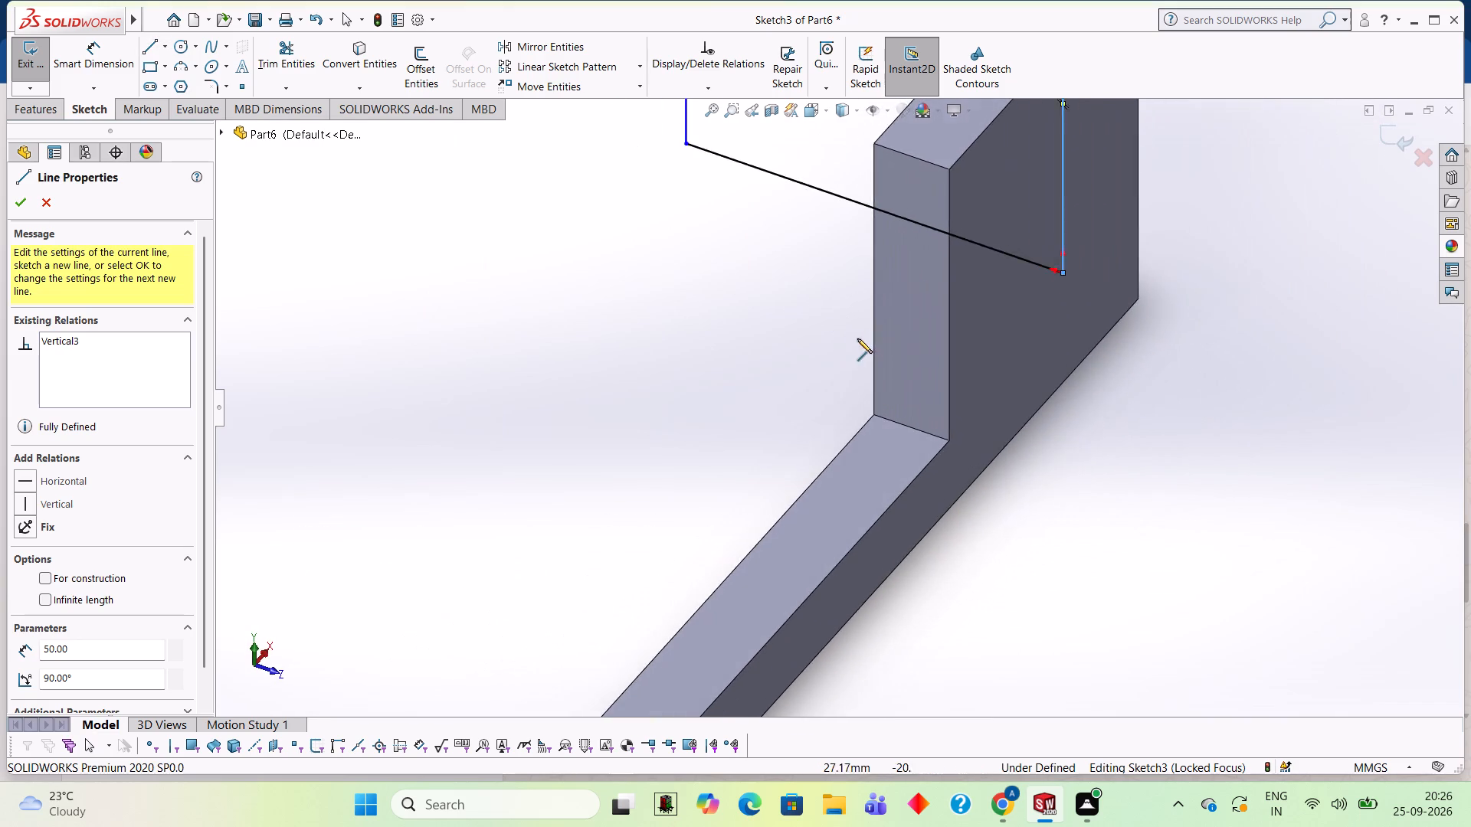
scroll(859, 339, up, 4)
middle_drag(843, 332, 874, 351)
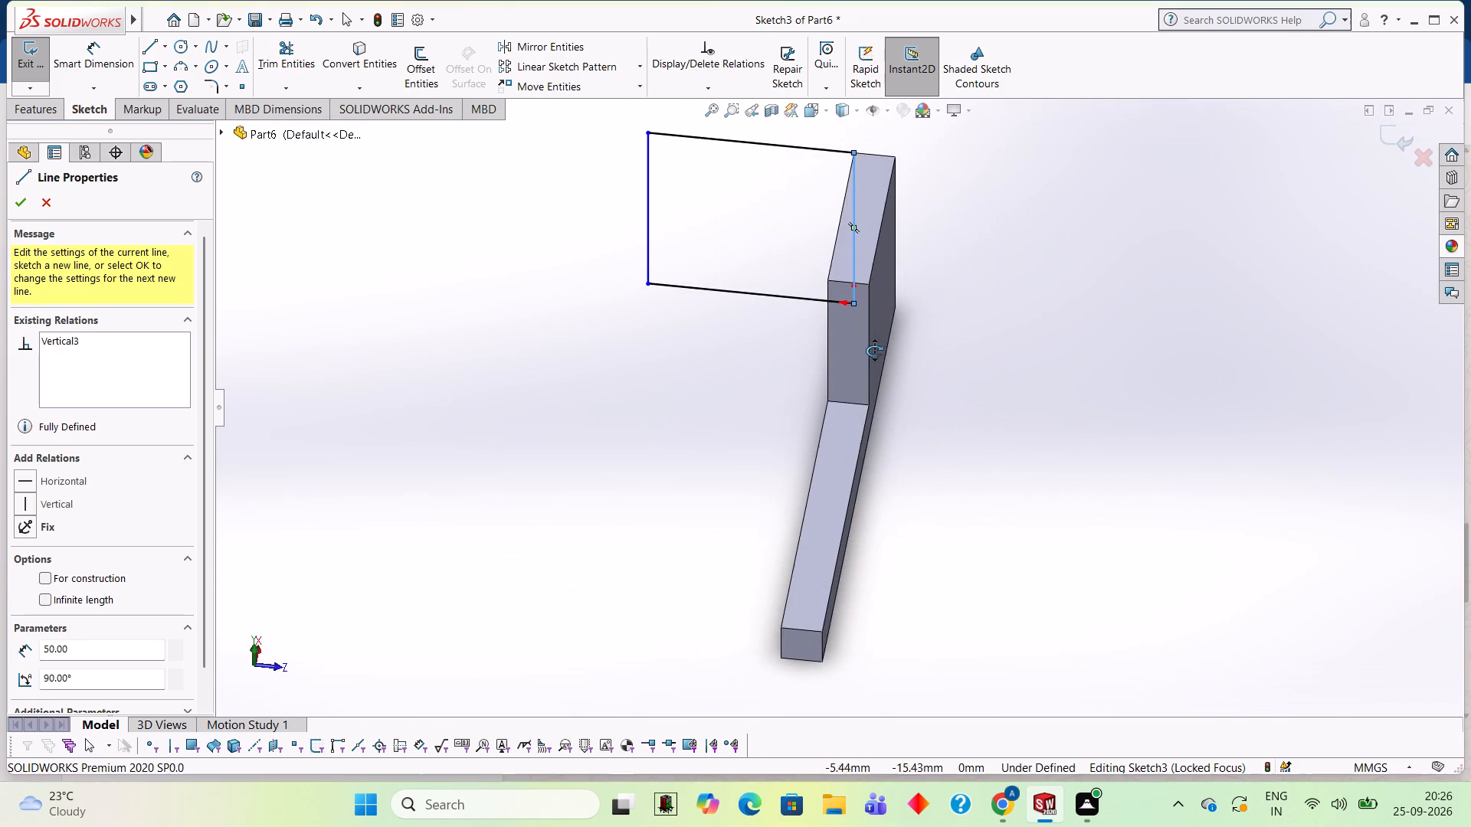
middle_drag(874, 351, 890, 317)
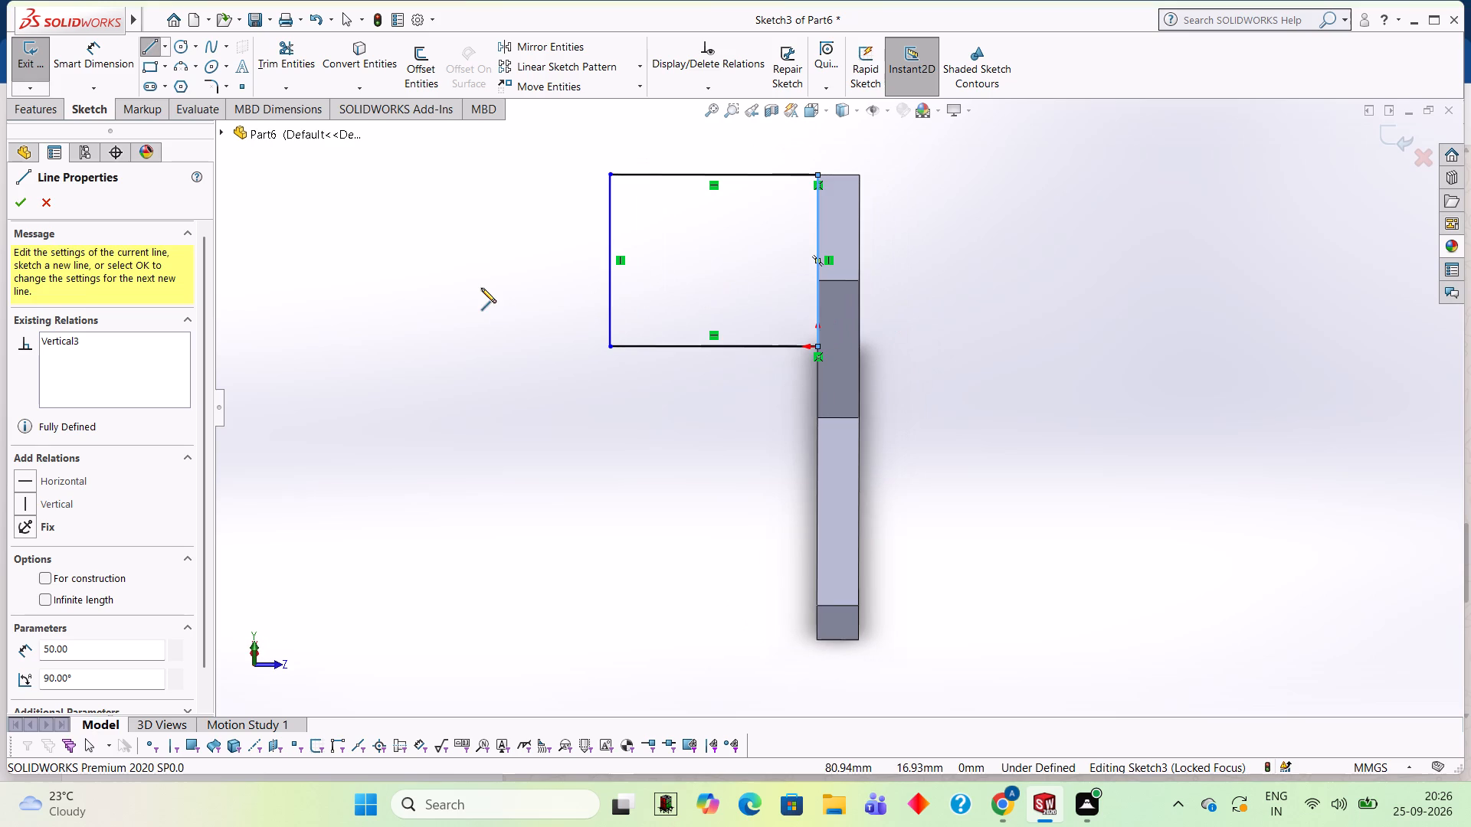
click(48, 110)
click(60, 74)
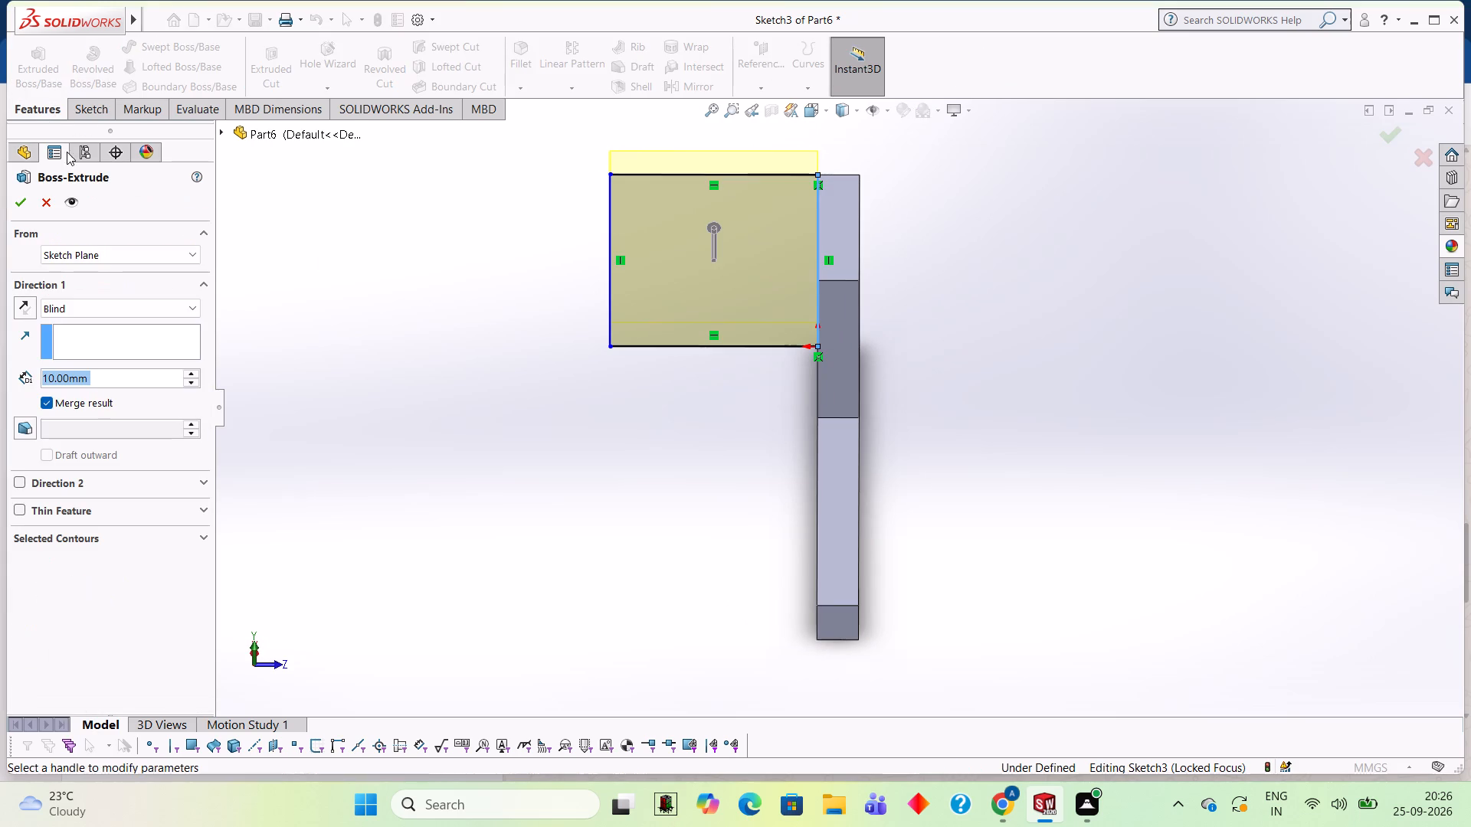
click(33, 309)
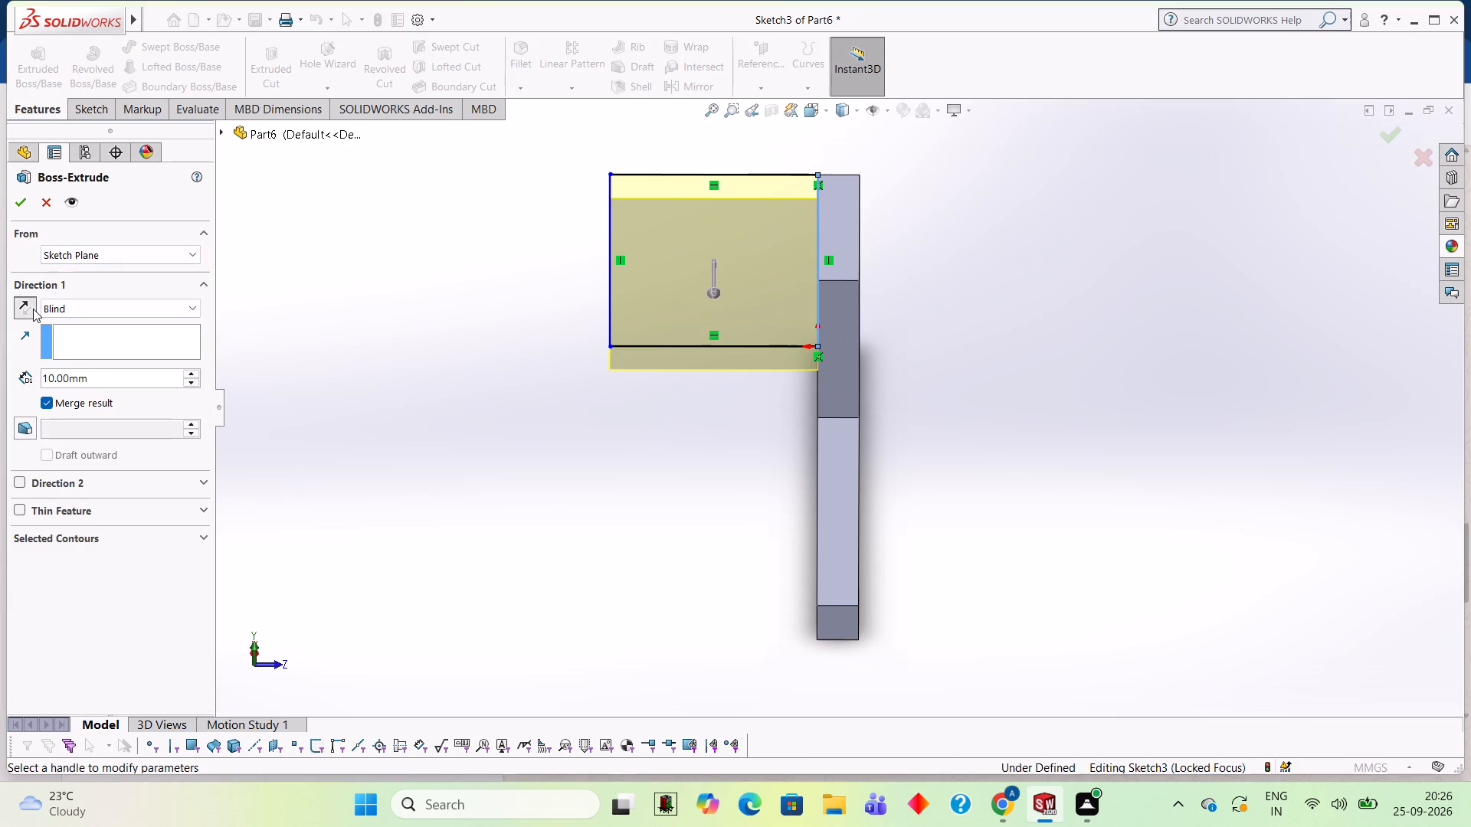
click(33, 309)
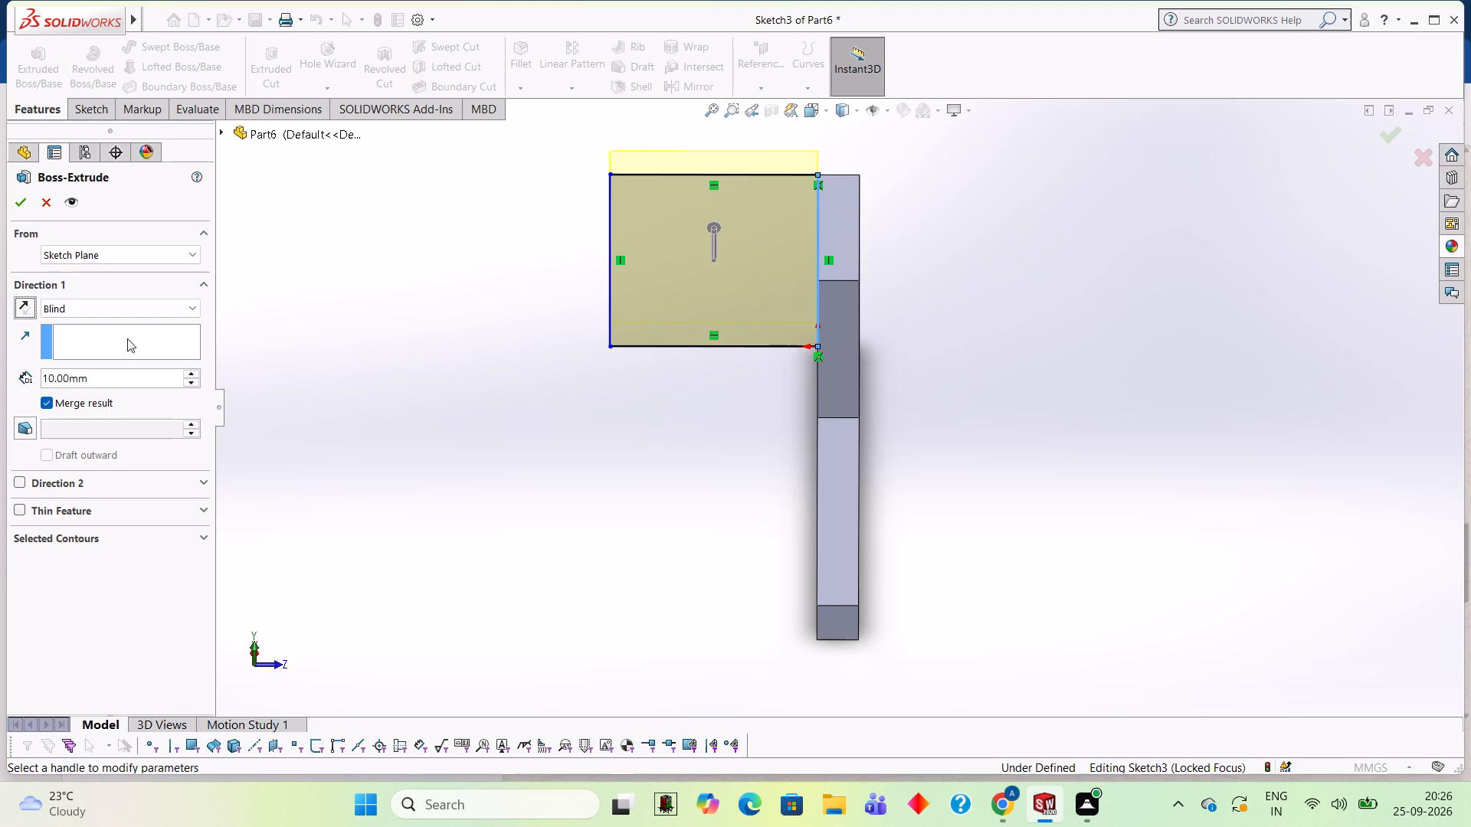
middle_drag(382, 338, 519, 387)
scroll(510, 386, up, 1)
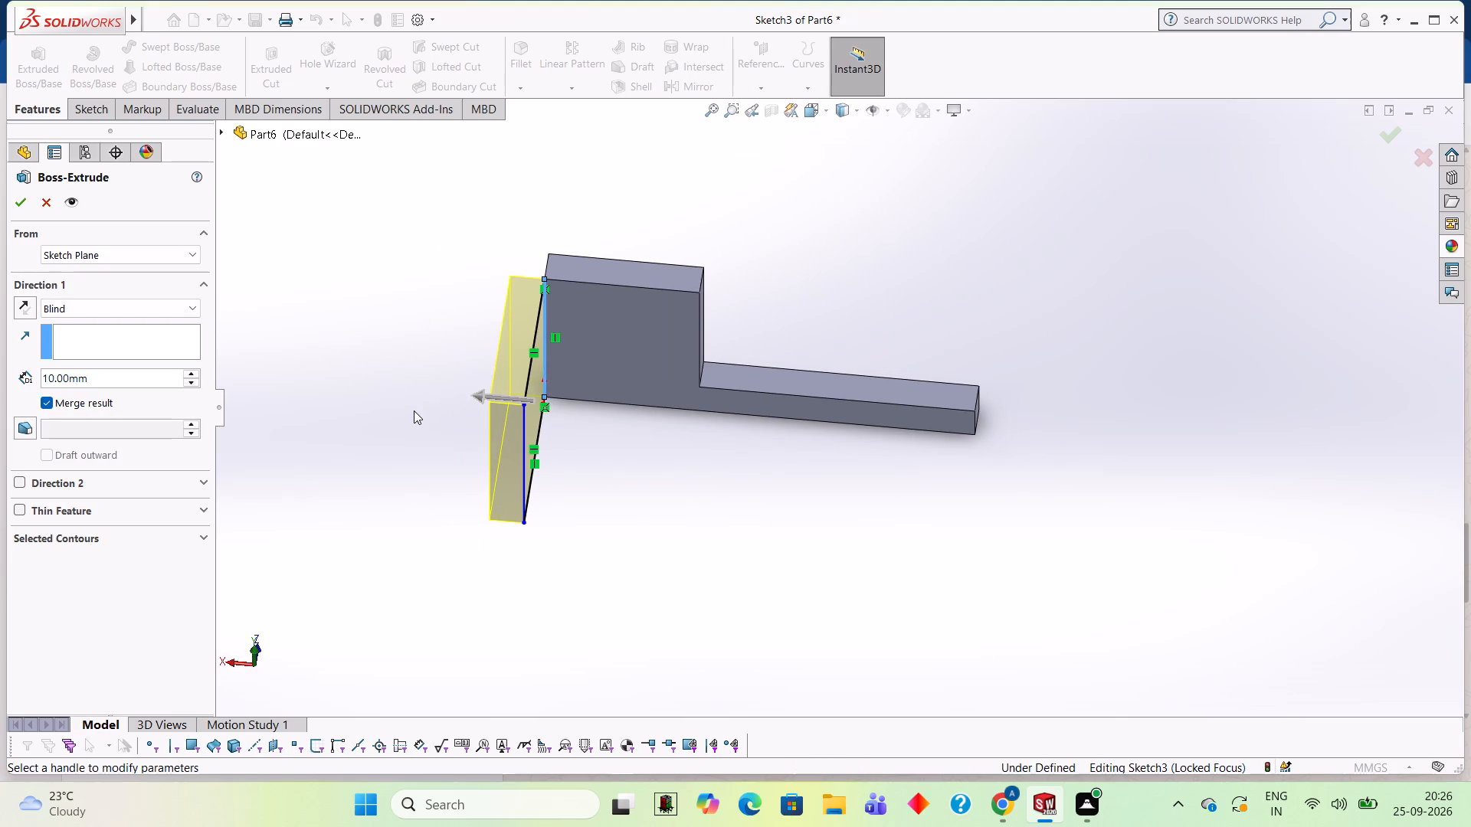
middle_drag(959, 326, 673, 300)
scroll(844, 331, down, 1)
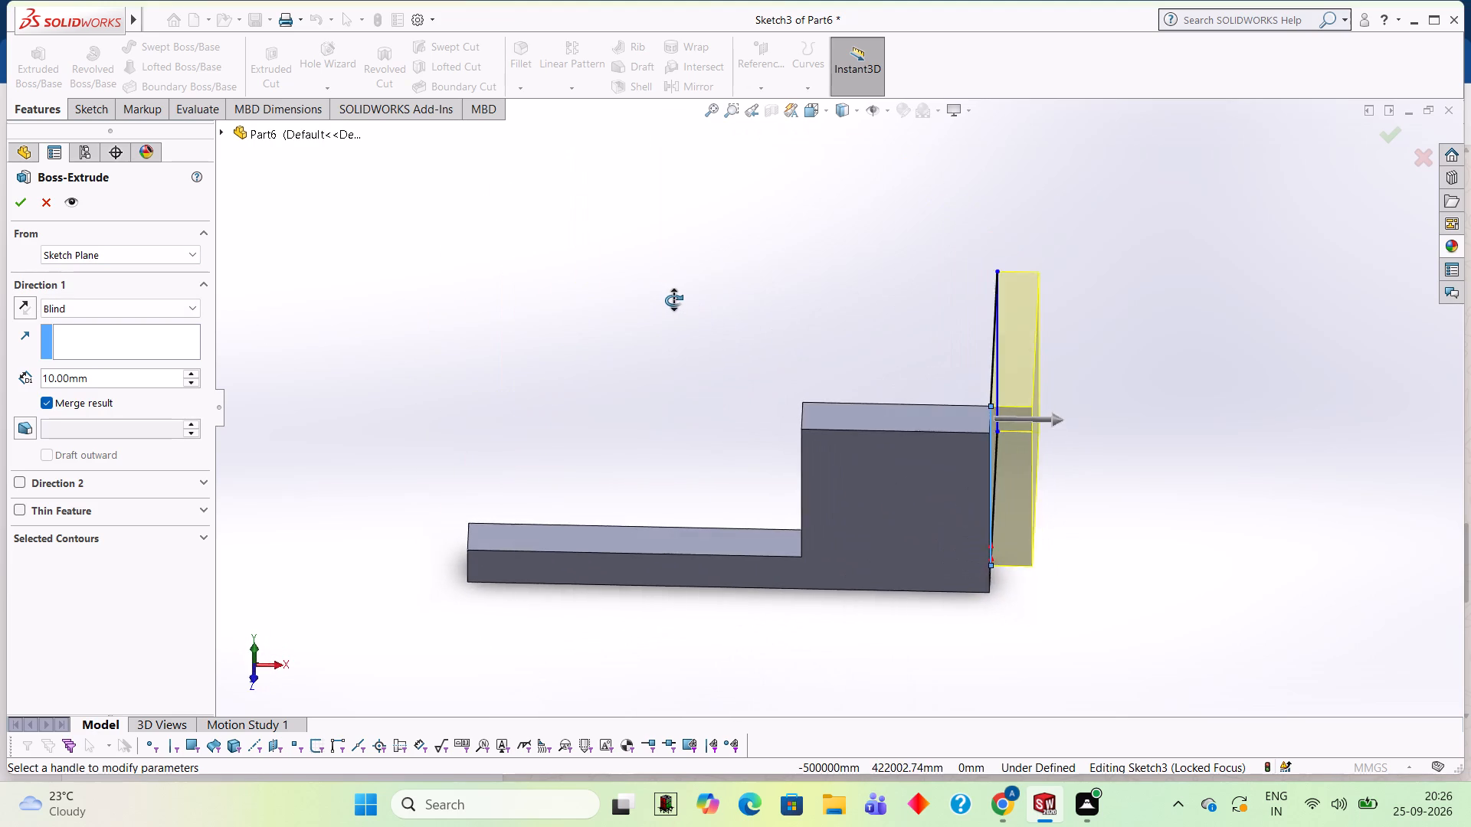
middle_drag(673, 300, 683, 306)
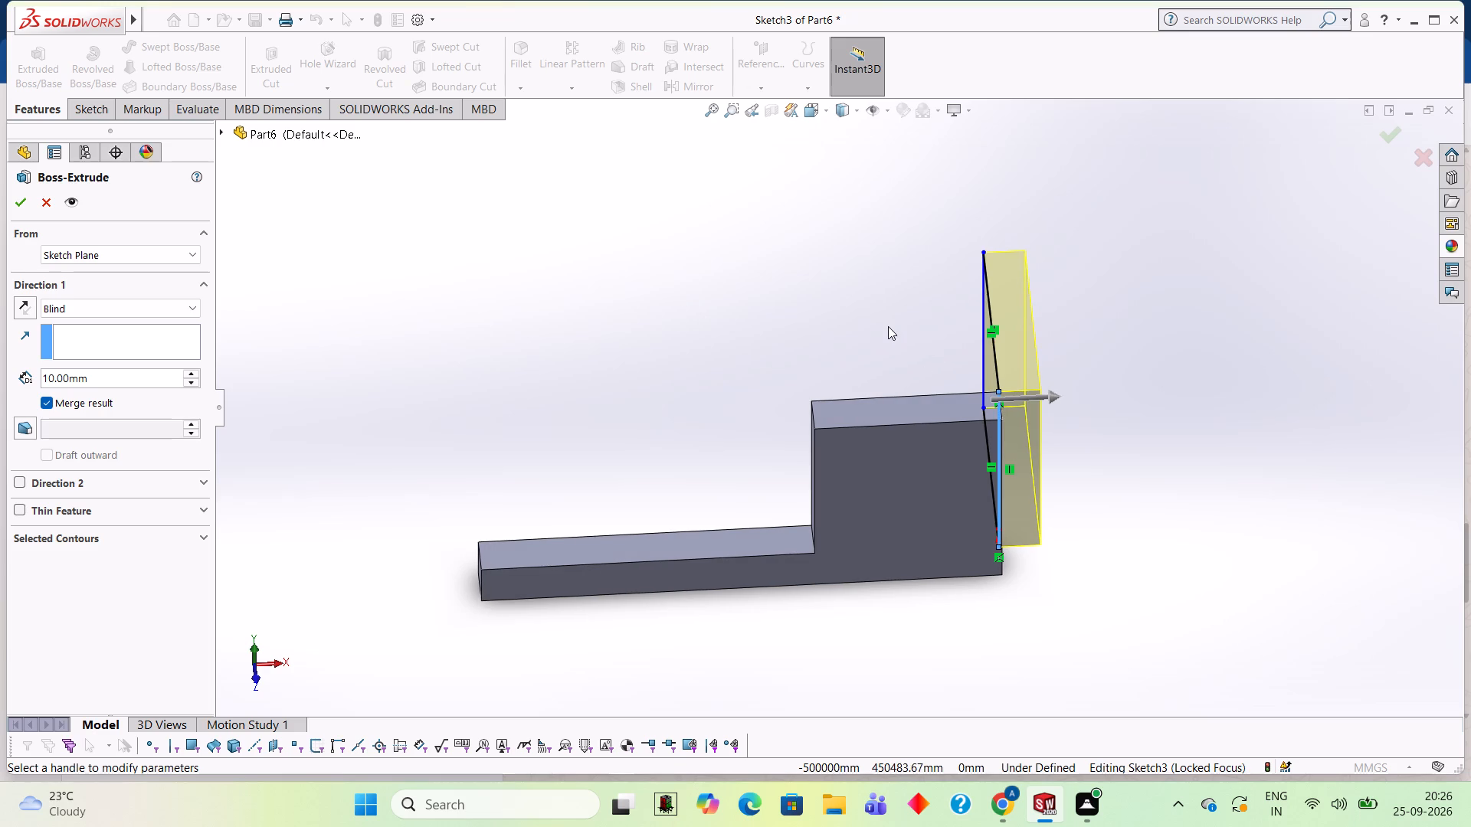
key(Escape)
Undo all the lines of the square behind the body and leave the emptied end-face sketch.
key(ctrl+z)
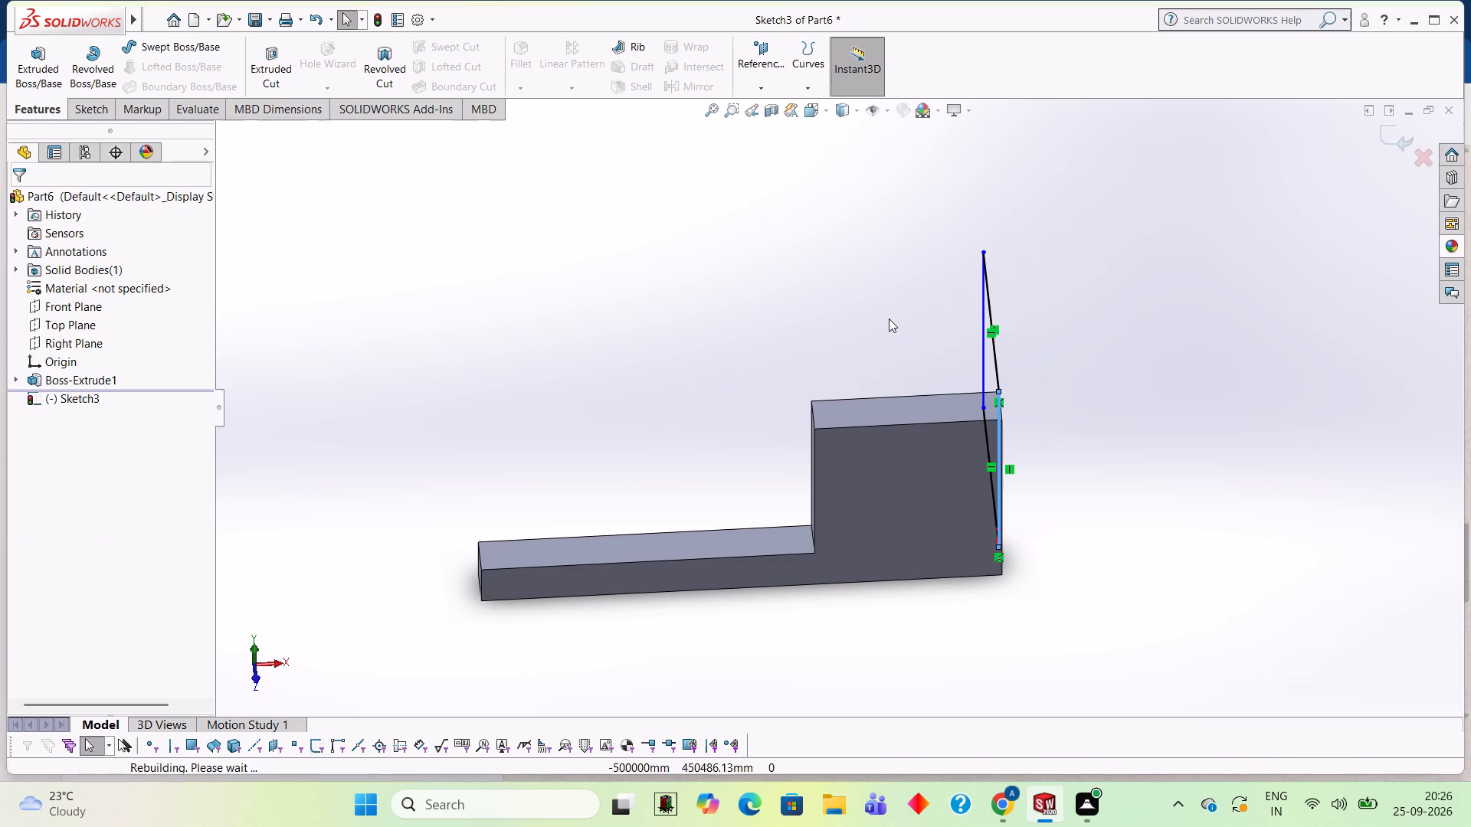
key(ctrl+z)
key(ctrl+z)
key(ctrl+z)
middle_drag(1278, 344, 1191, 333)
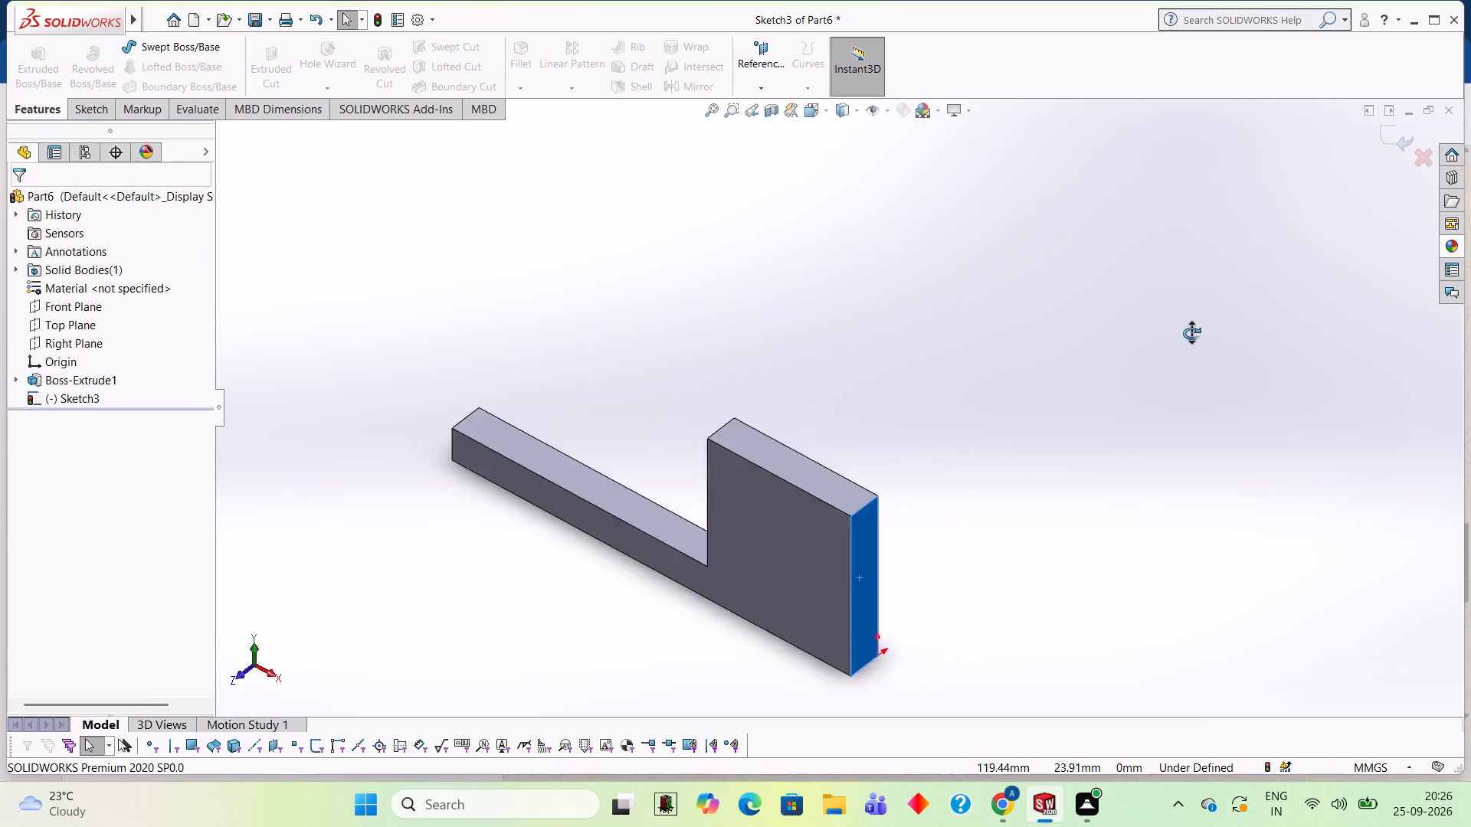
middle_drag(1191, 333, 1122, 286)
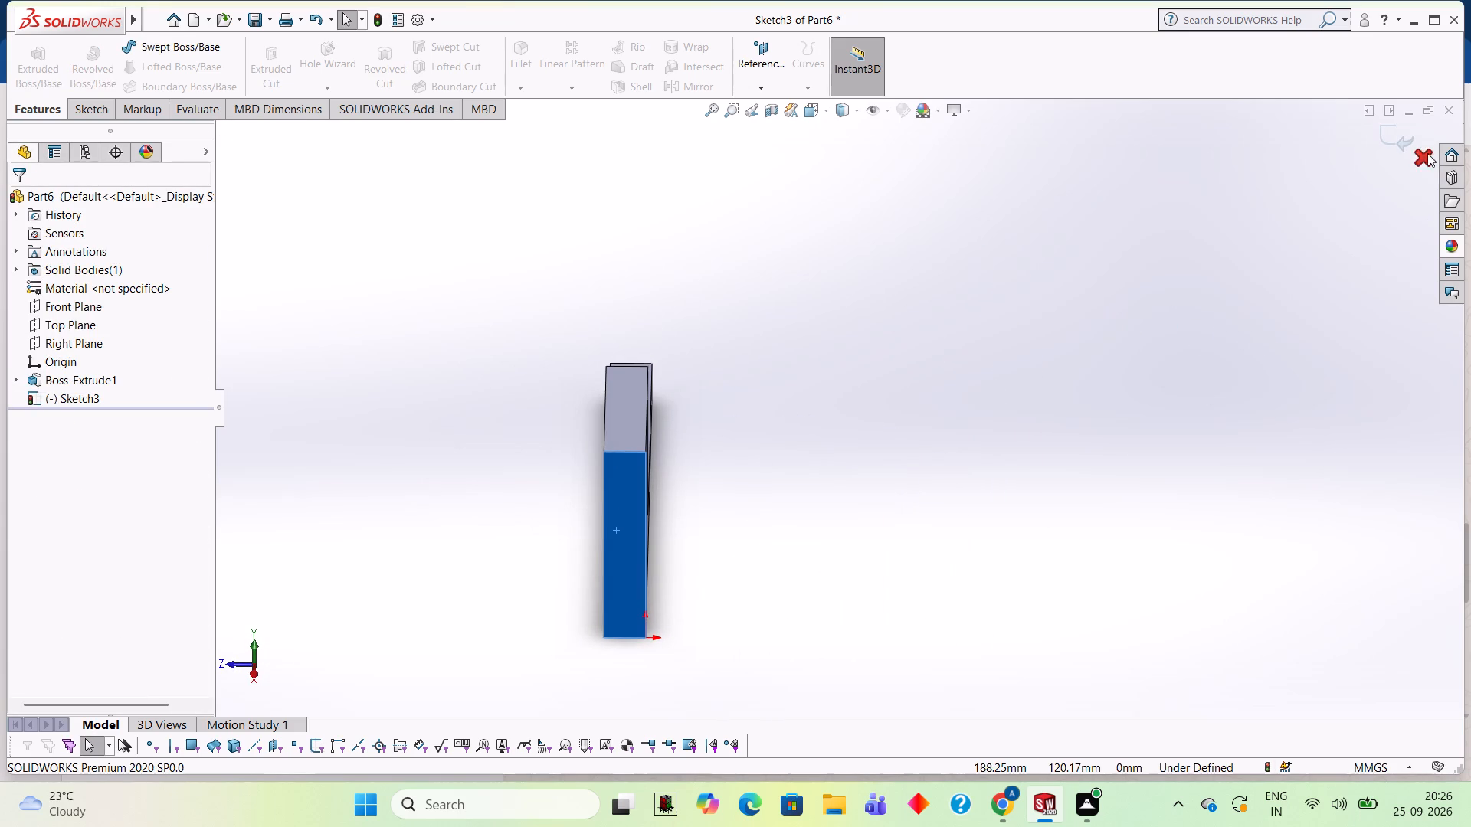
click(1392, 139)
On the tall 50 mm end face, sketch a closed 50 mm by 50 mm square extending forward from the face's front edge.
middle_drag(1017, 440, 1034, 352)
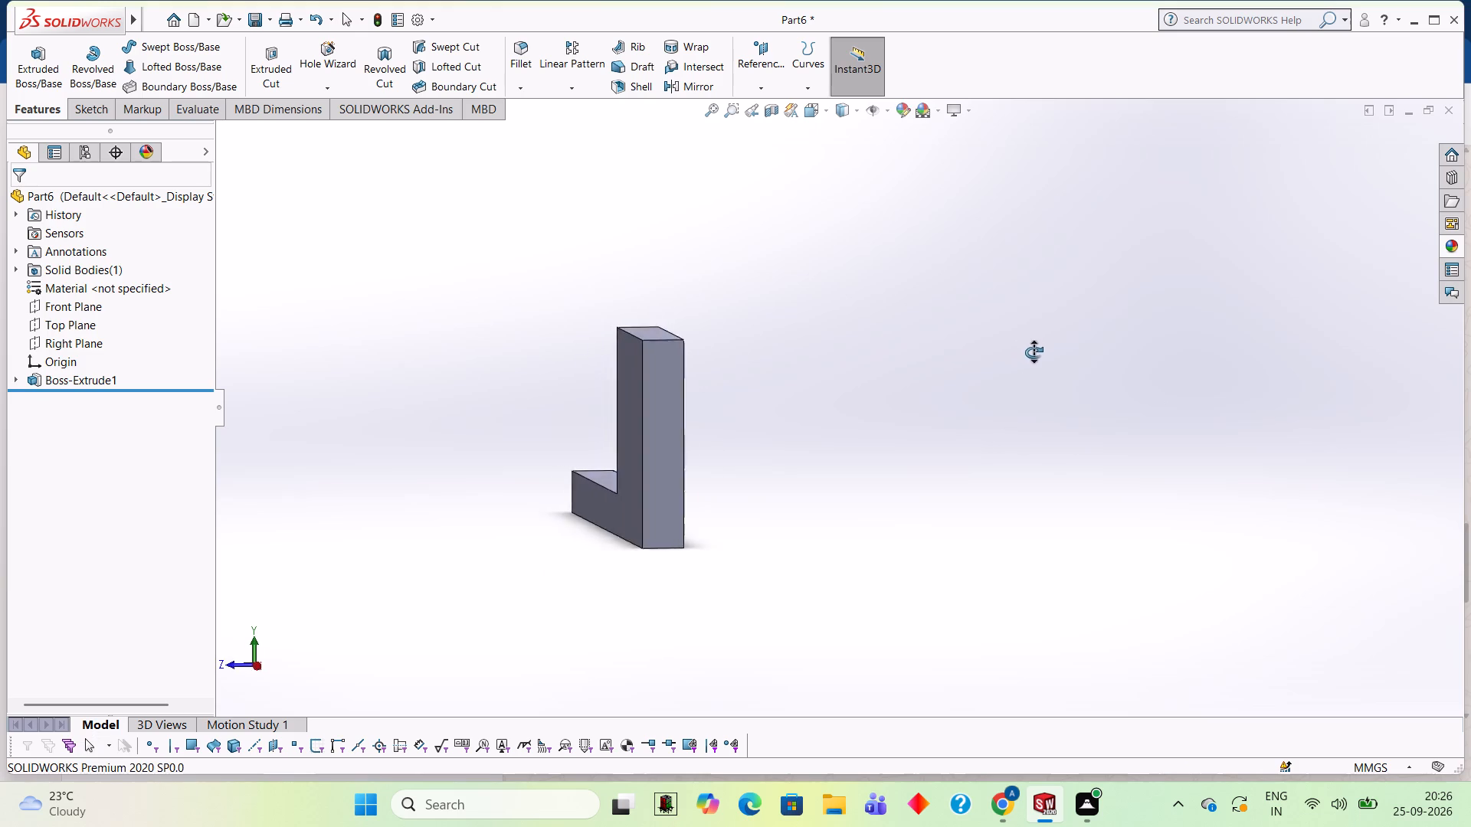
middle_drag(1034, 352, 1015, 342)
click(615, 428)
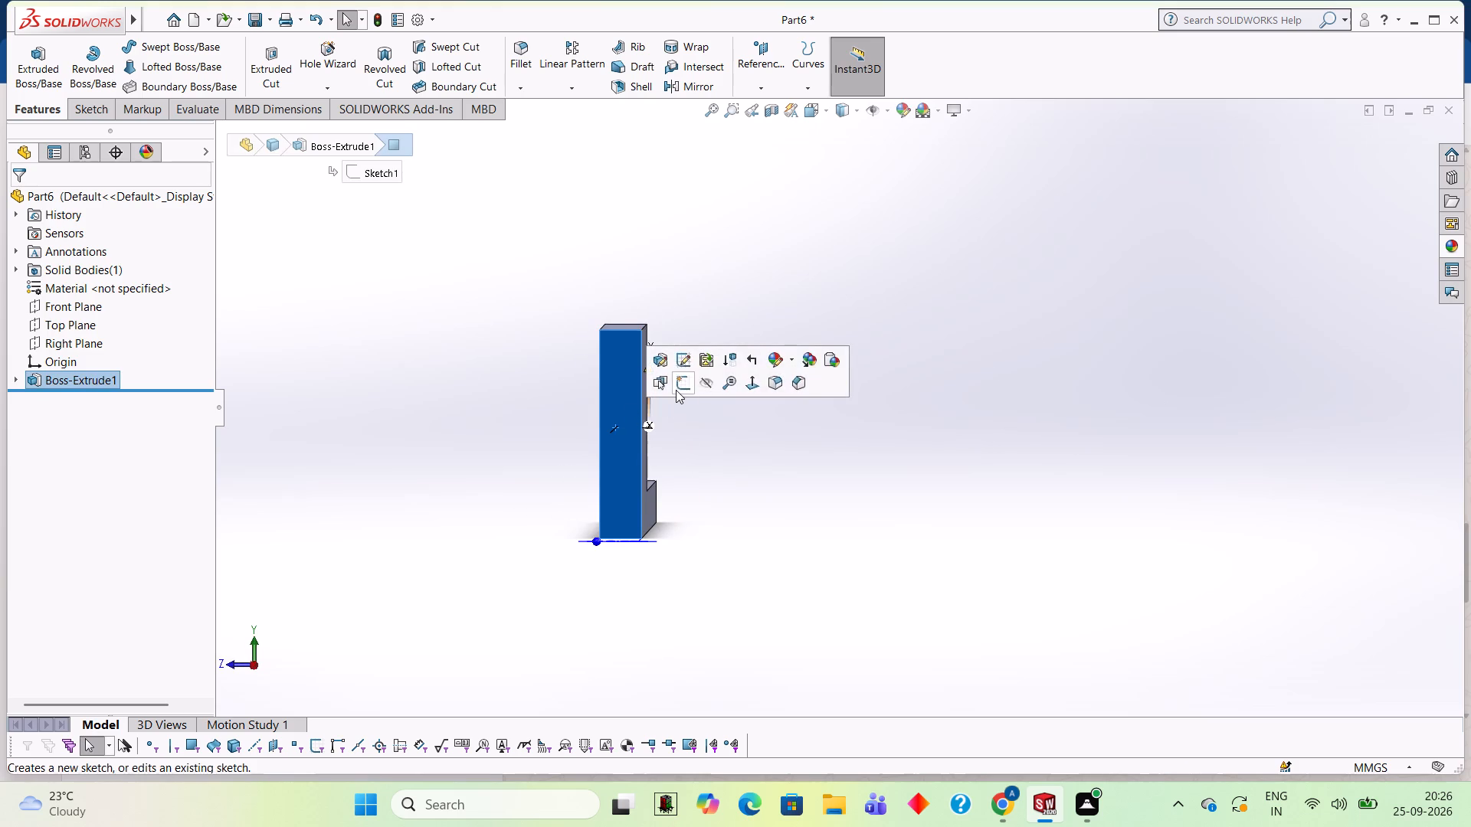
click(676, 390)
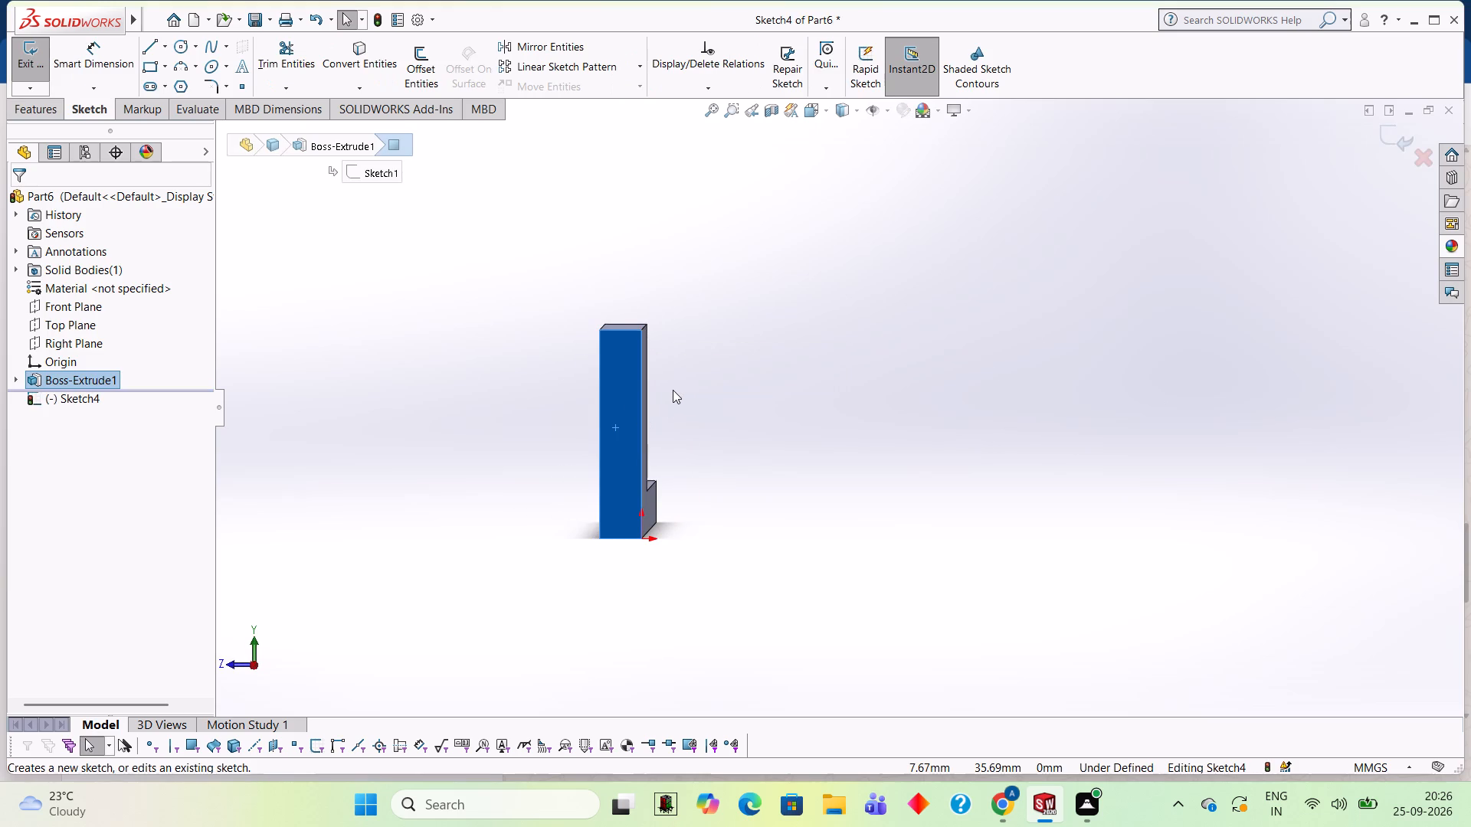
key(ctrl+8)
scroll(839, 332, up, 1)
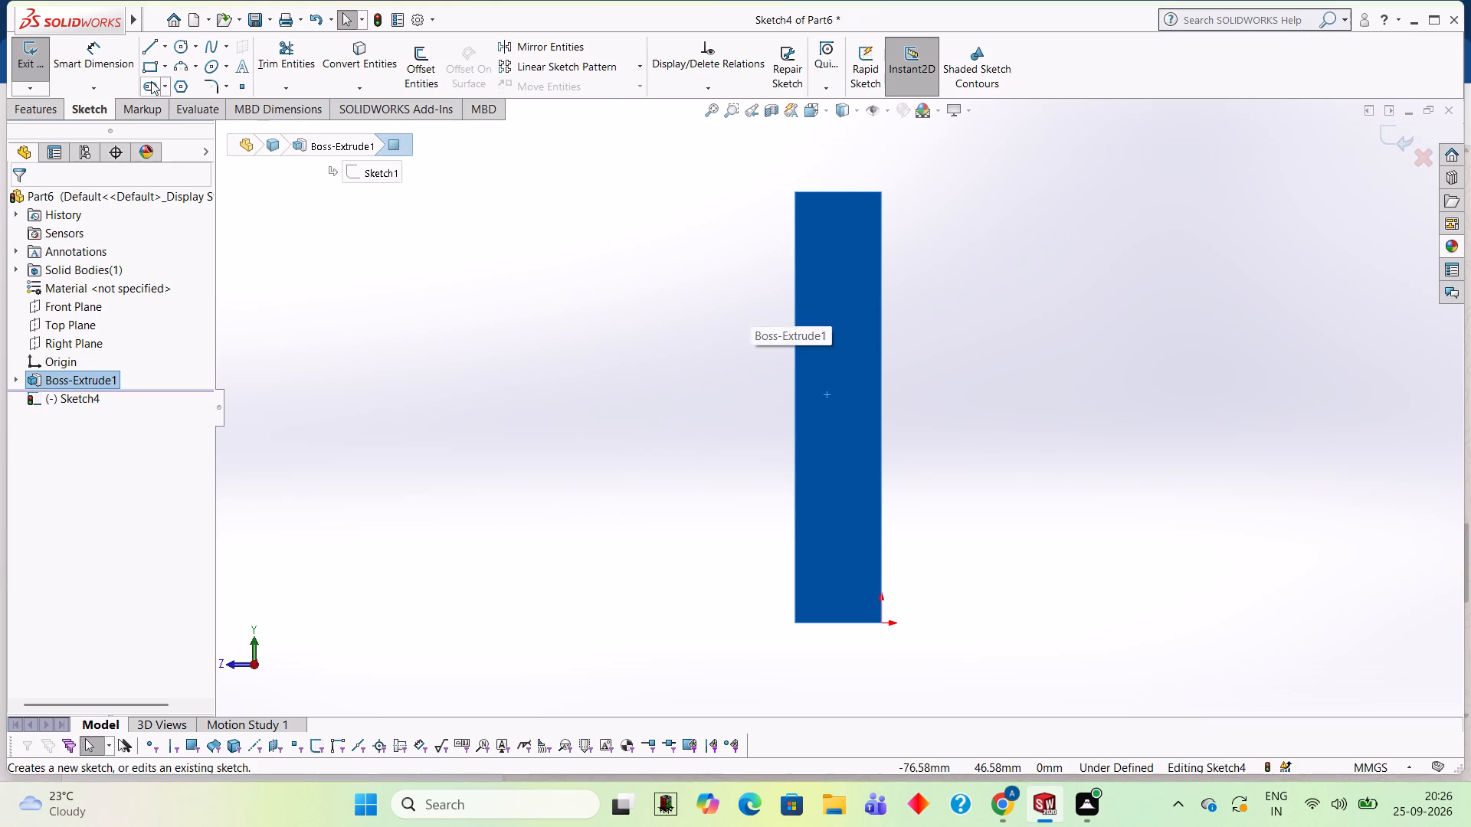
click(154, 44)
click(794, 194)
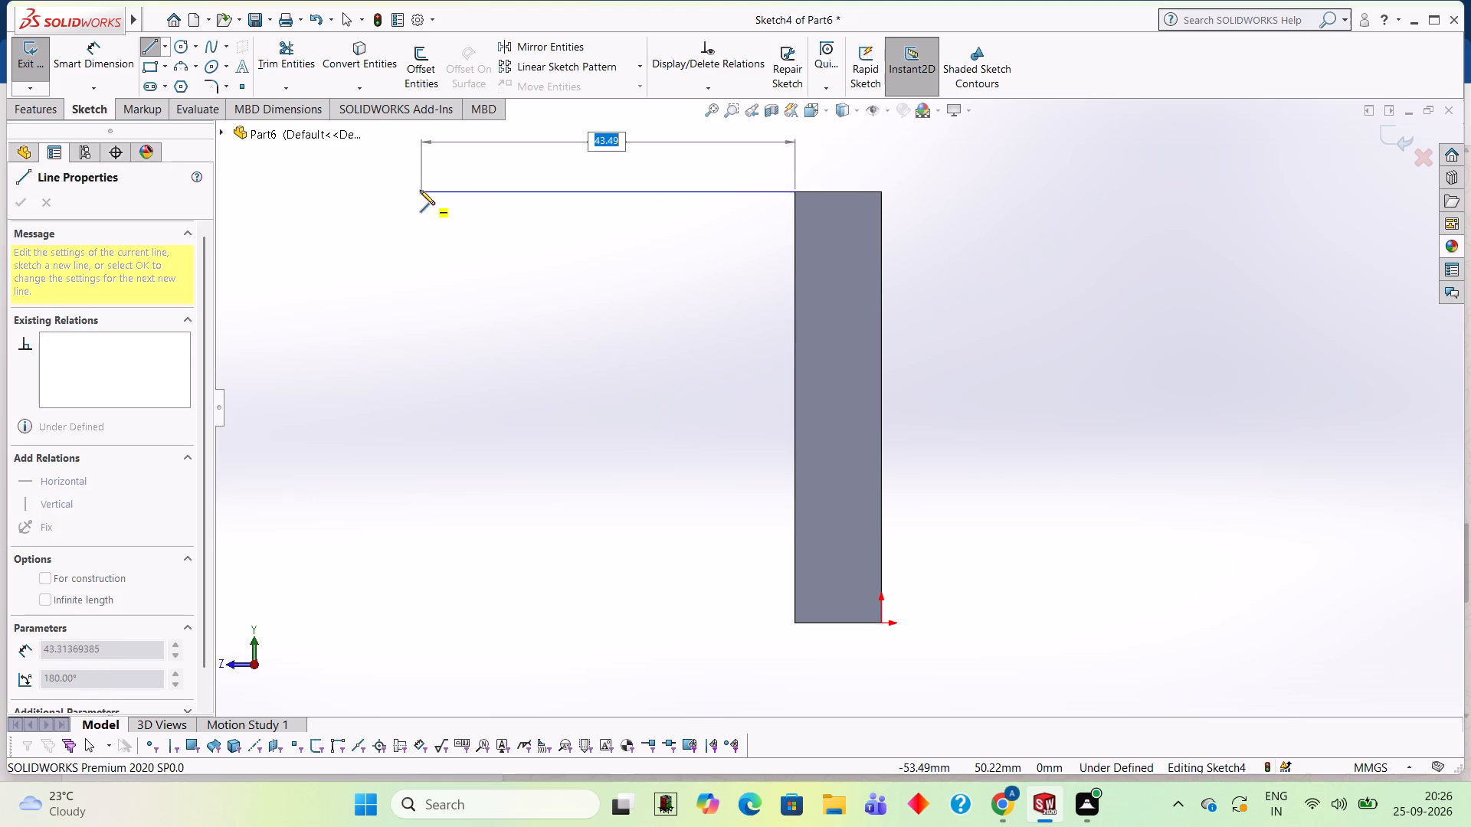
text(50)
key(Return)
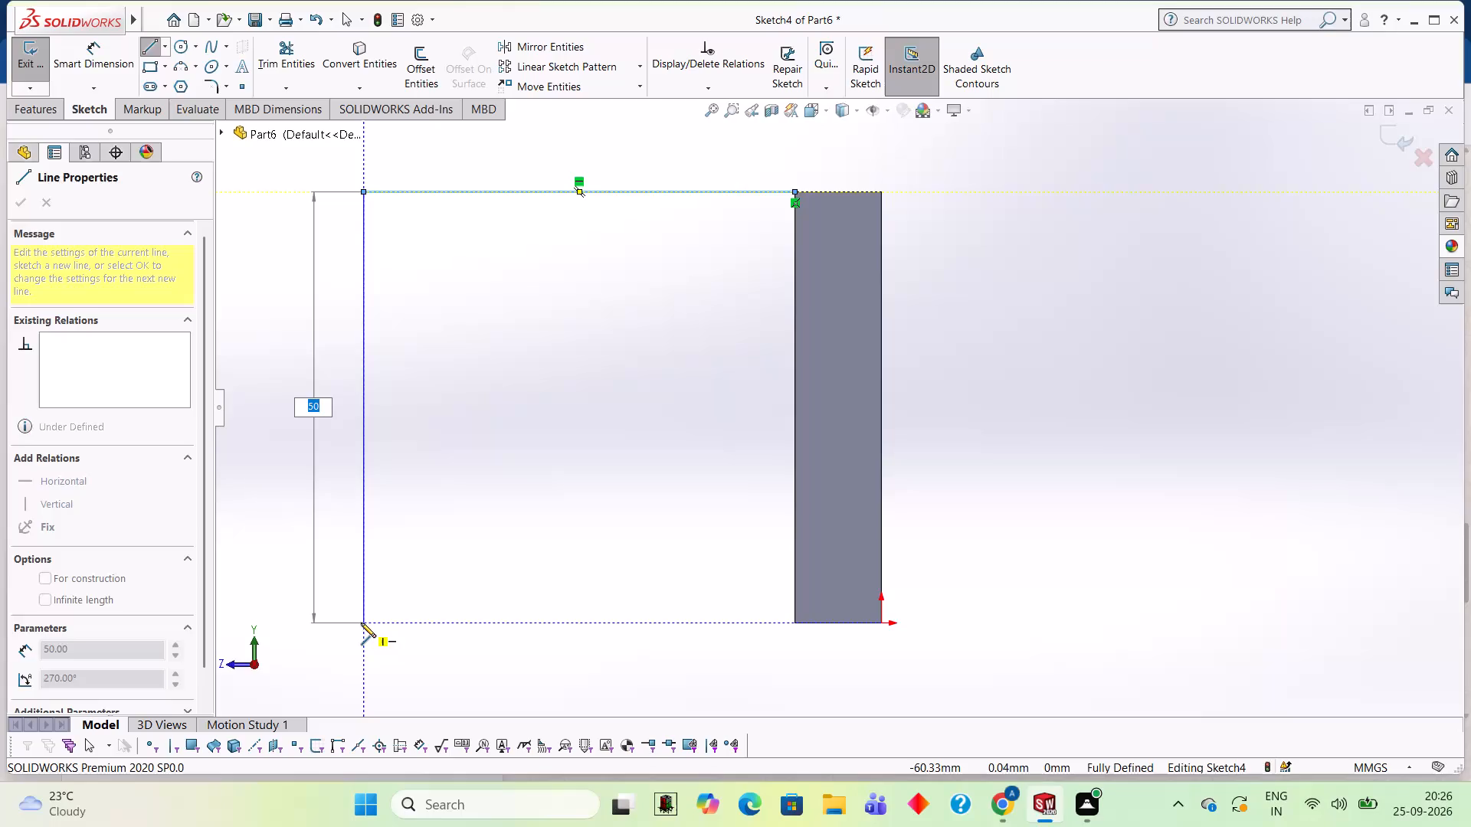
click(361, 623)
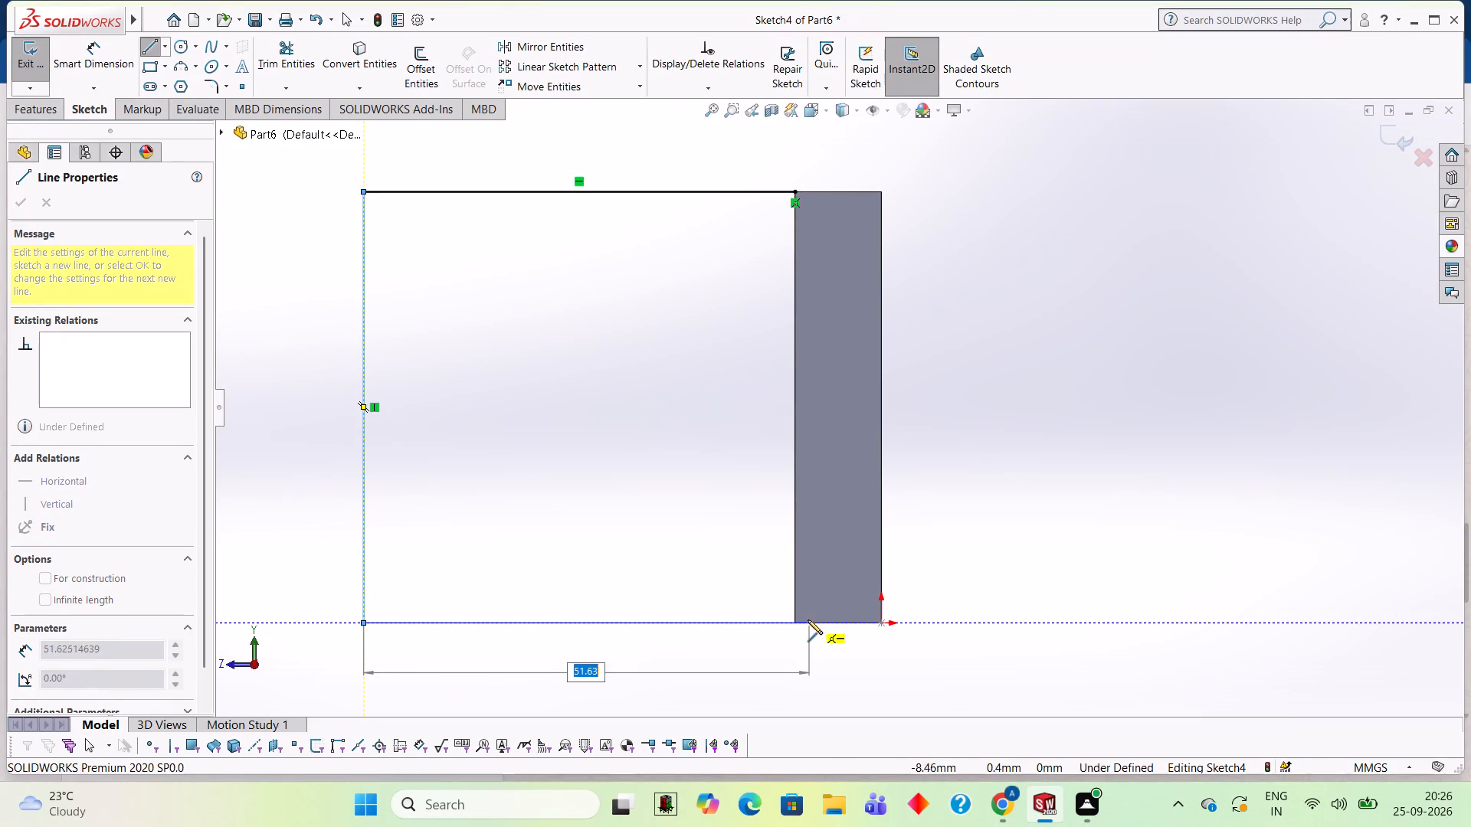
click(793, 623)
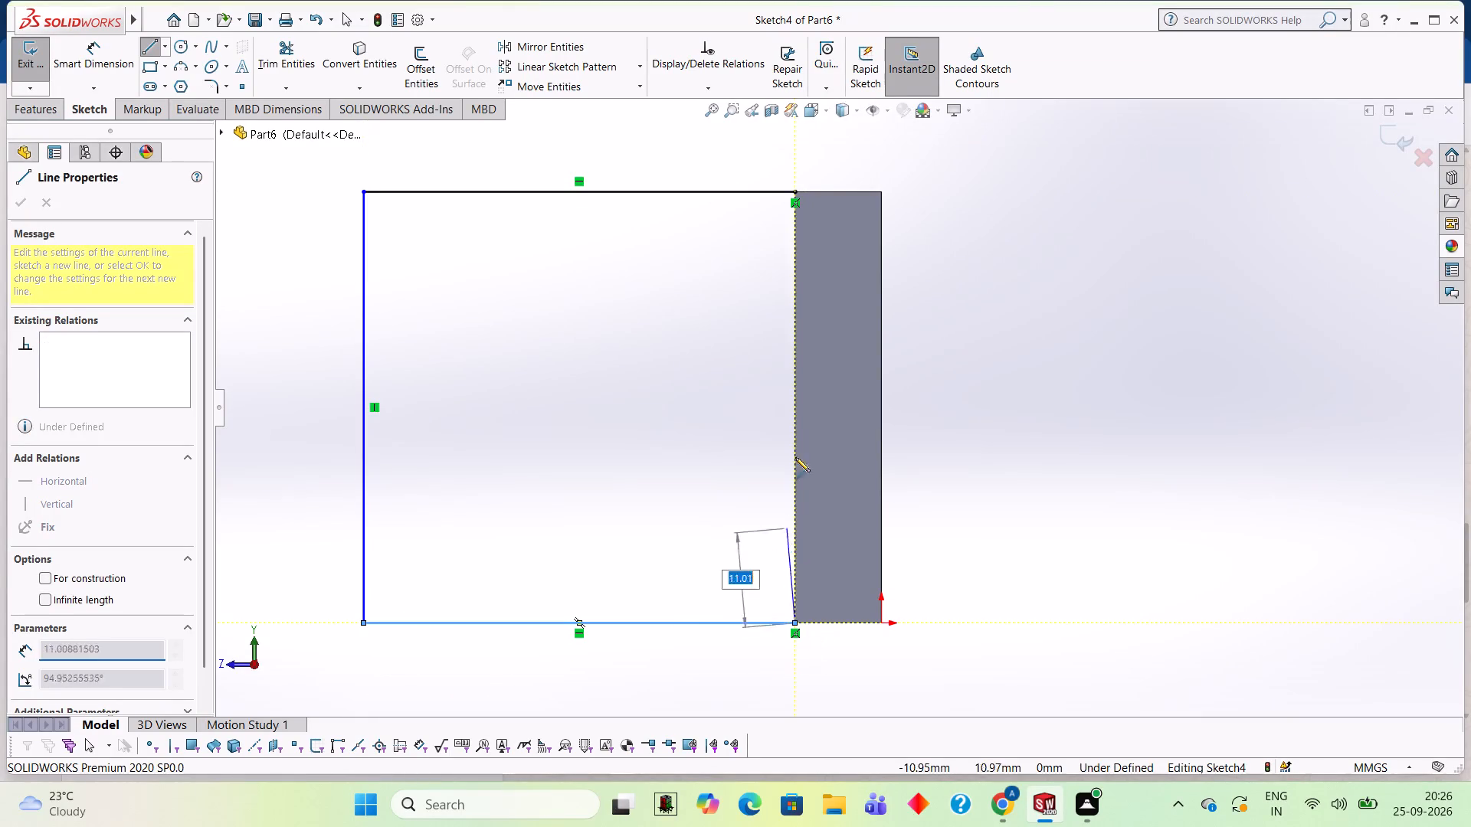
click(794, 190)
Extrude the square 10 mm blind in the reversed direction, toward the thin arm, merging it with the L-shaped body.
middle_drag(965, 378, 1051, 427)
middle_drag(788, 388, 897, 420)
scroll(860, 407, up, 2)
middle_click(886, 400)
scroll(881, 394, up, 1)
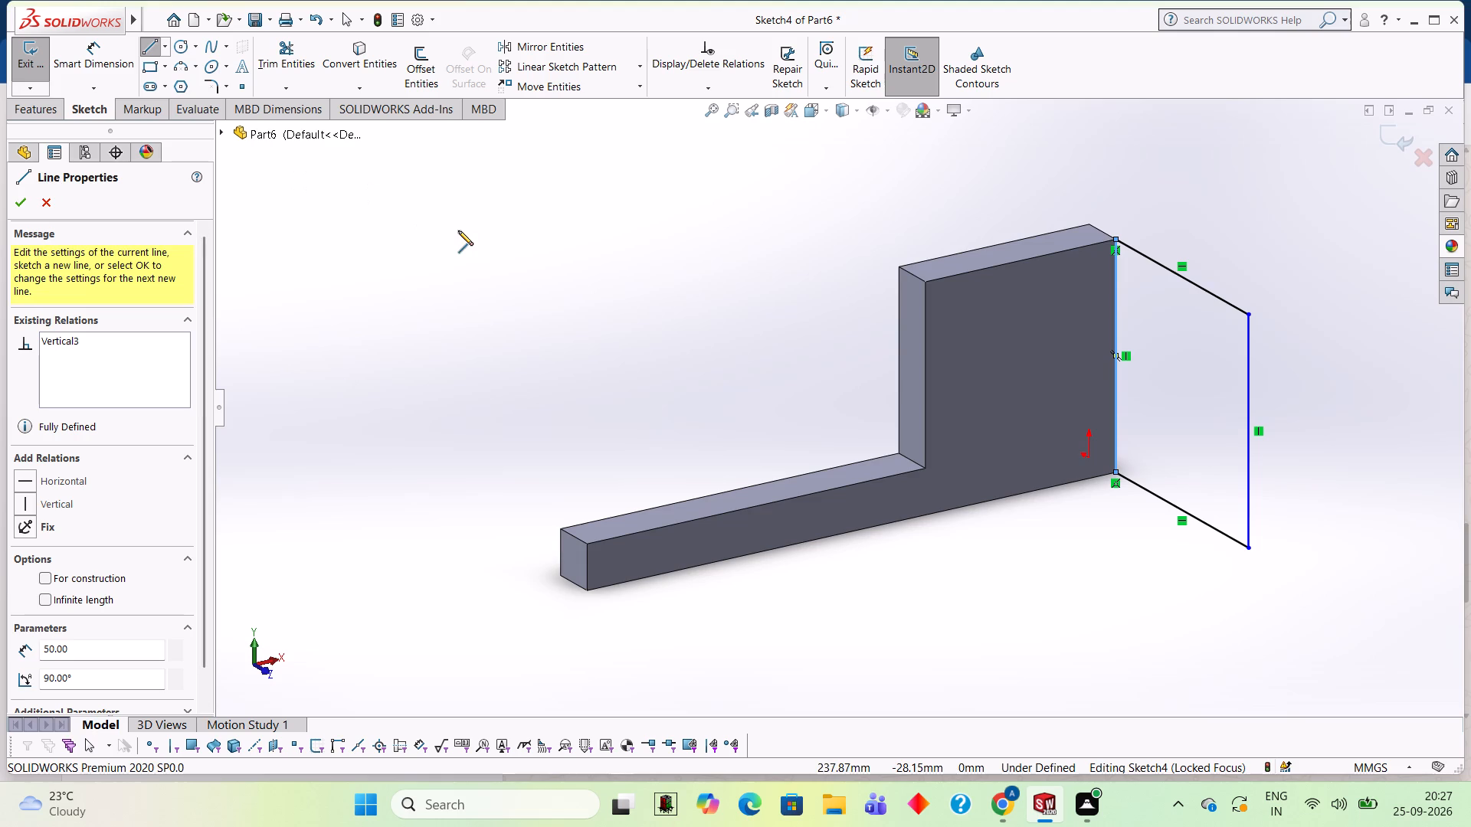
click(53, 106)
click(53, 89)
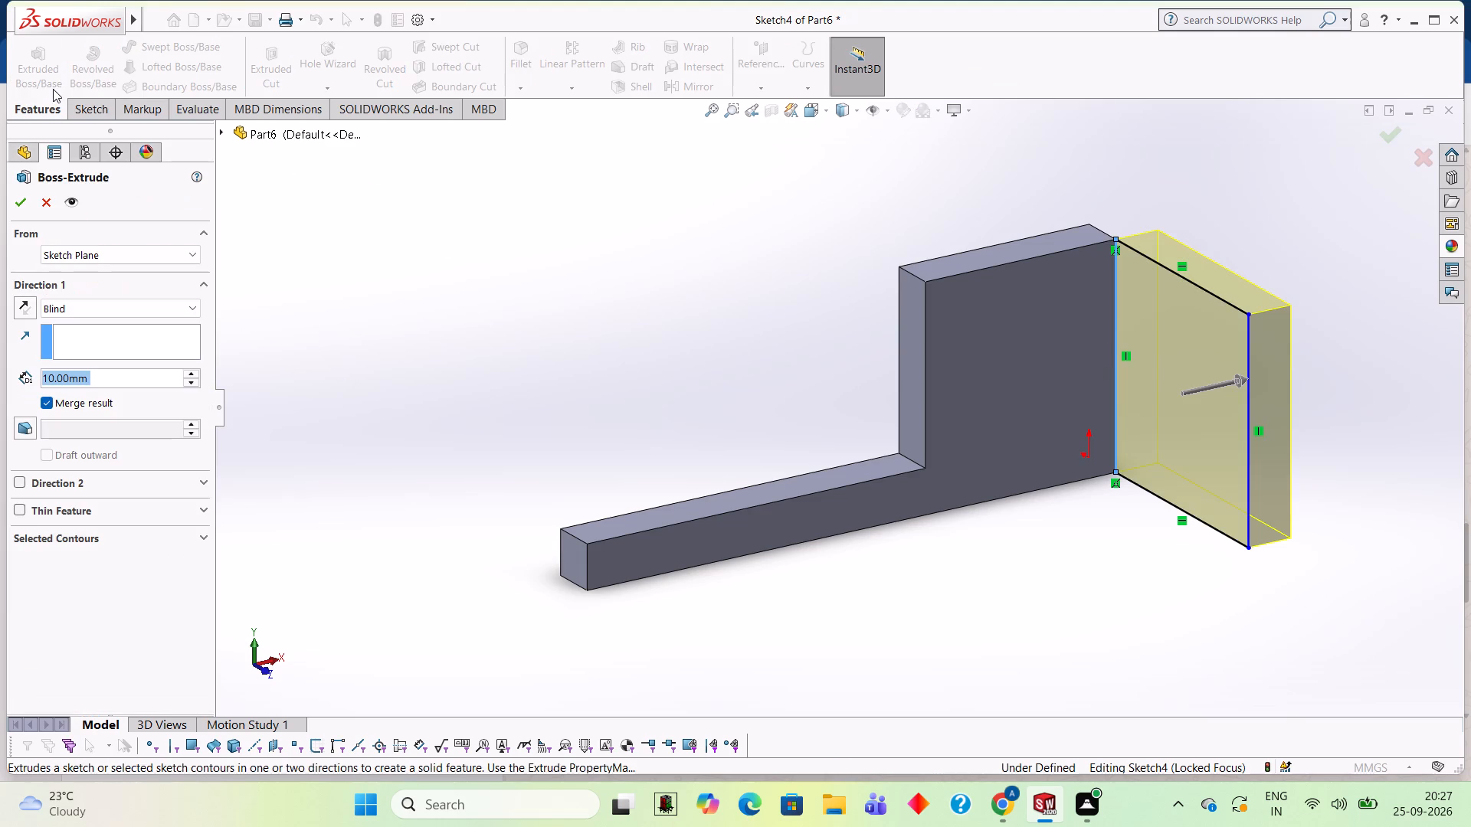
click(15, 306)
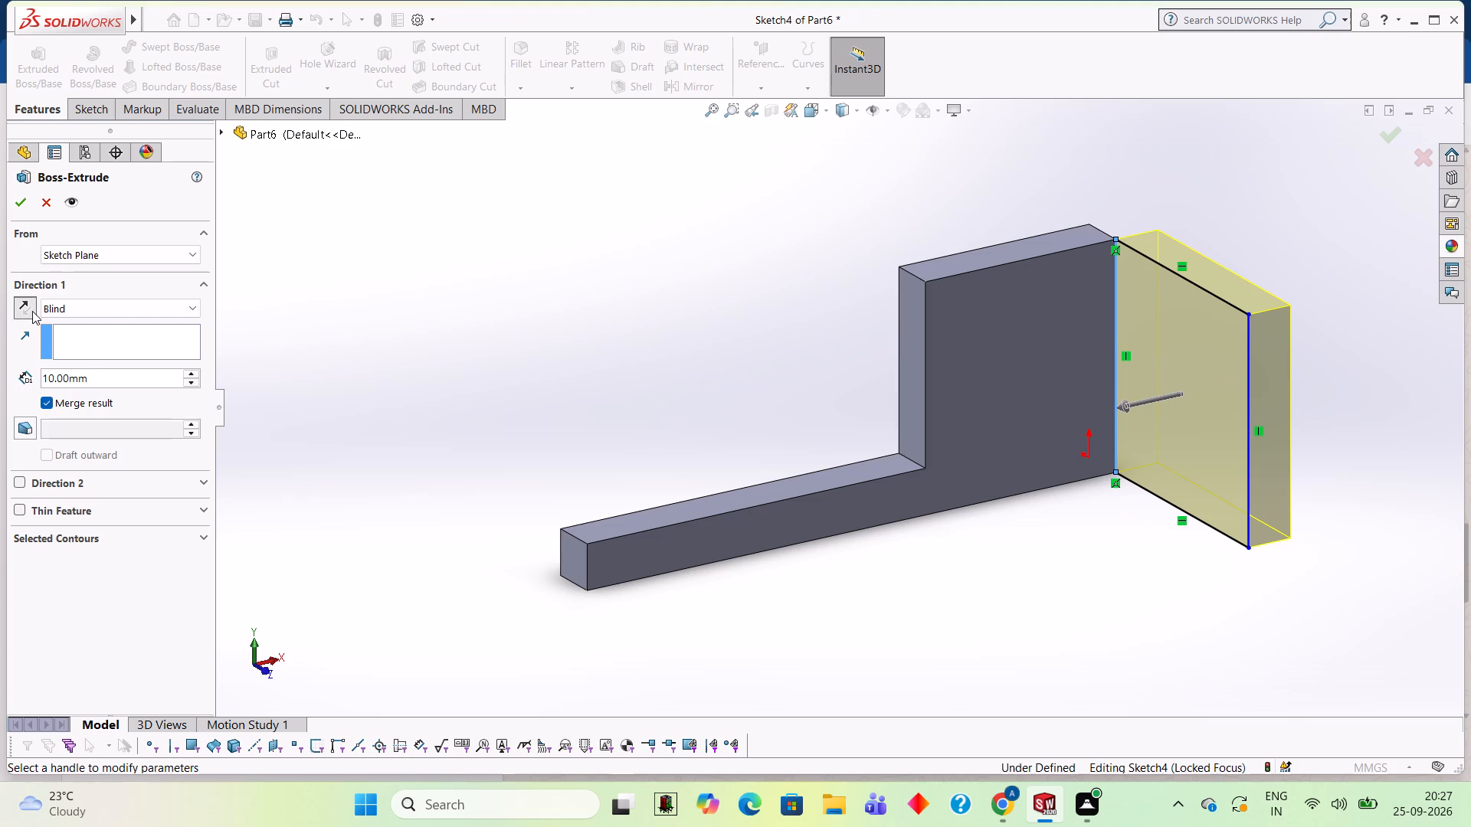
middle_drag(523, 283, 483, 370)
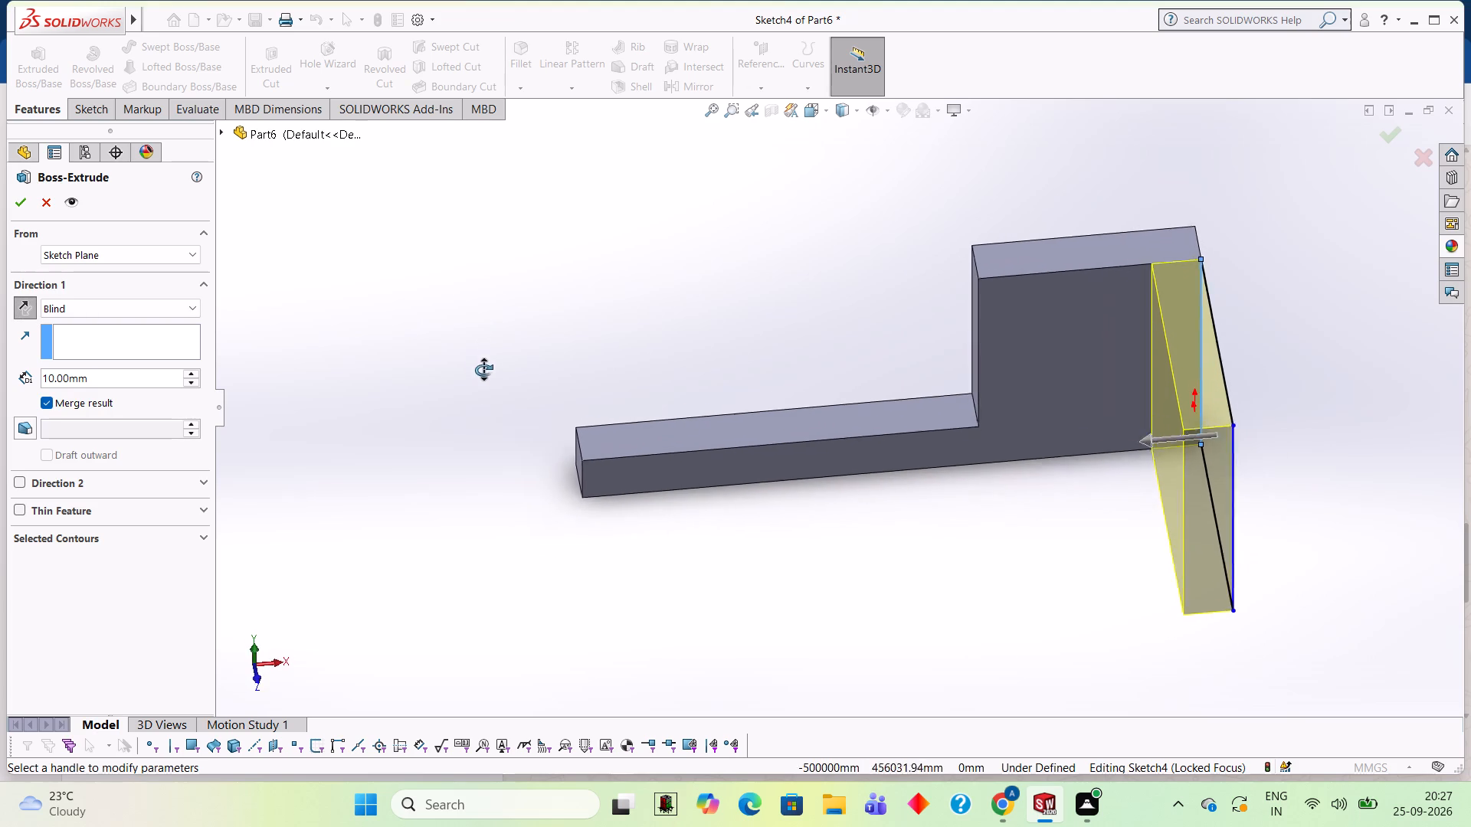
middle_drag(483, 370, 486, 390)
middle_drag(604, 215, 591, 324)
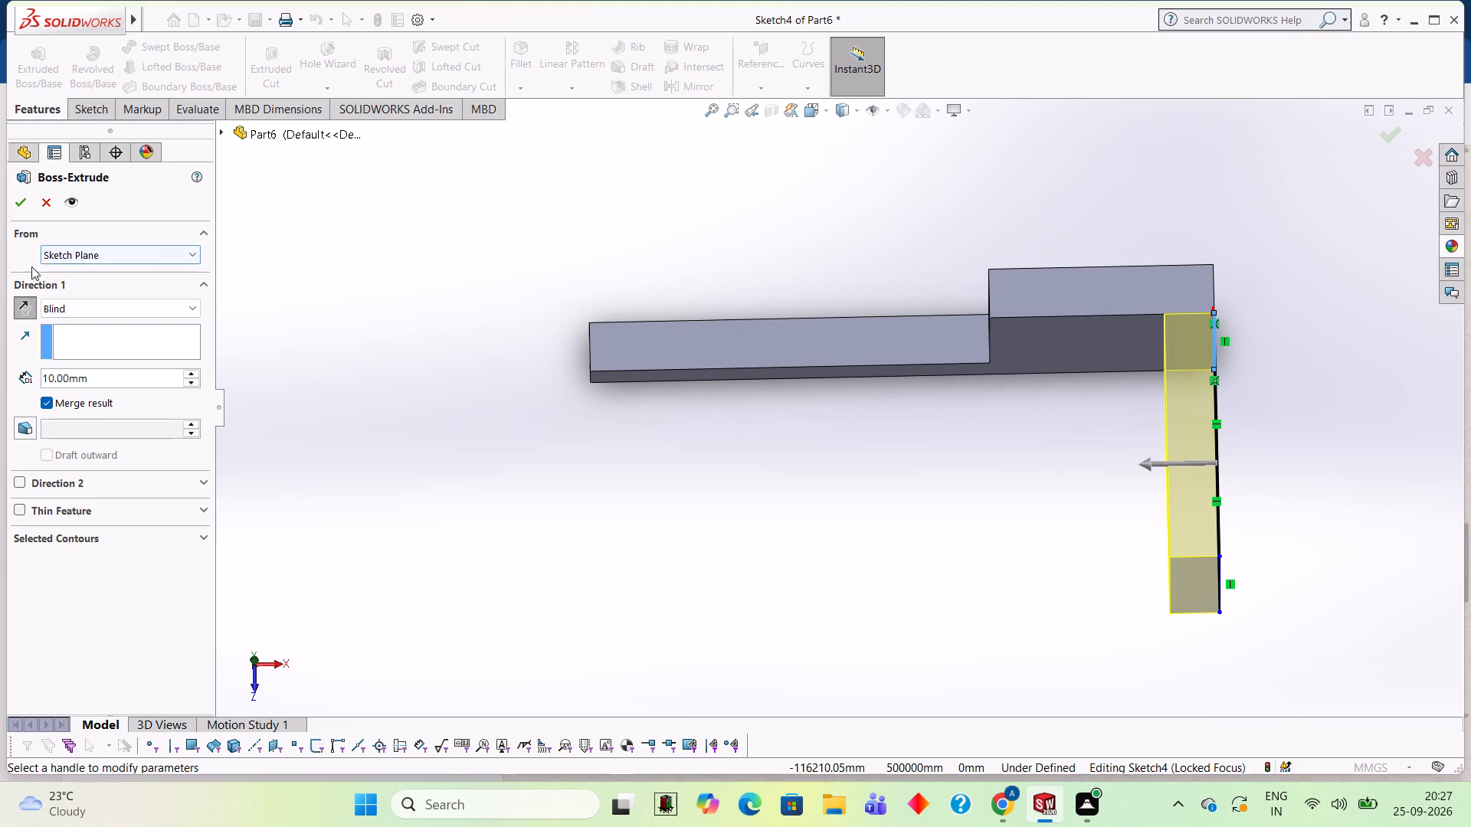
click(19, 213)
click(346, 373)
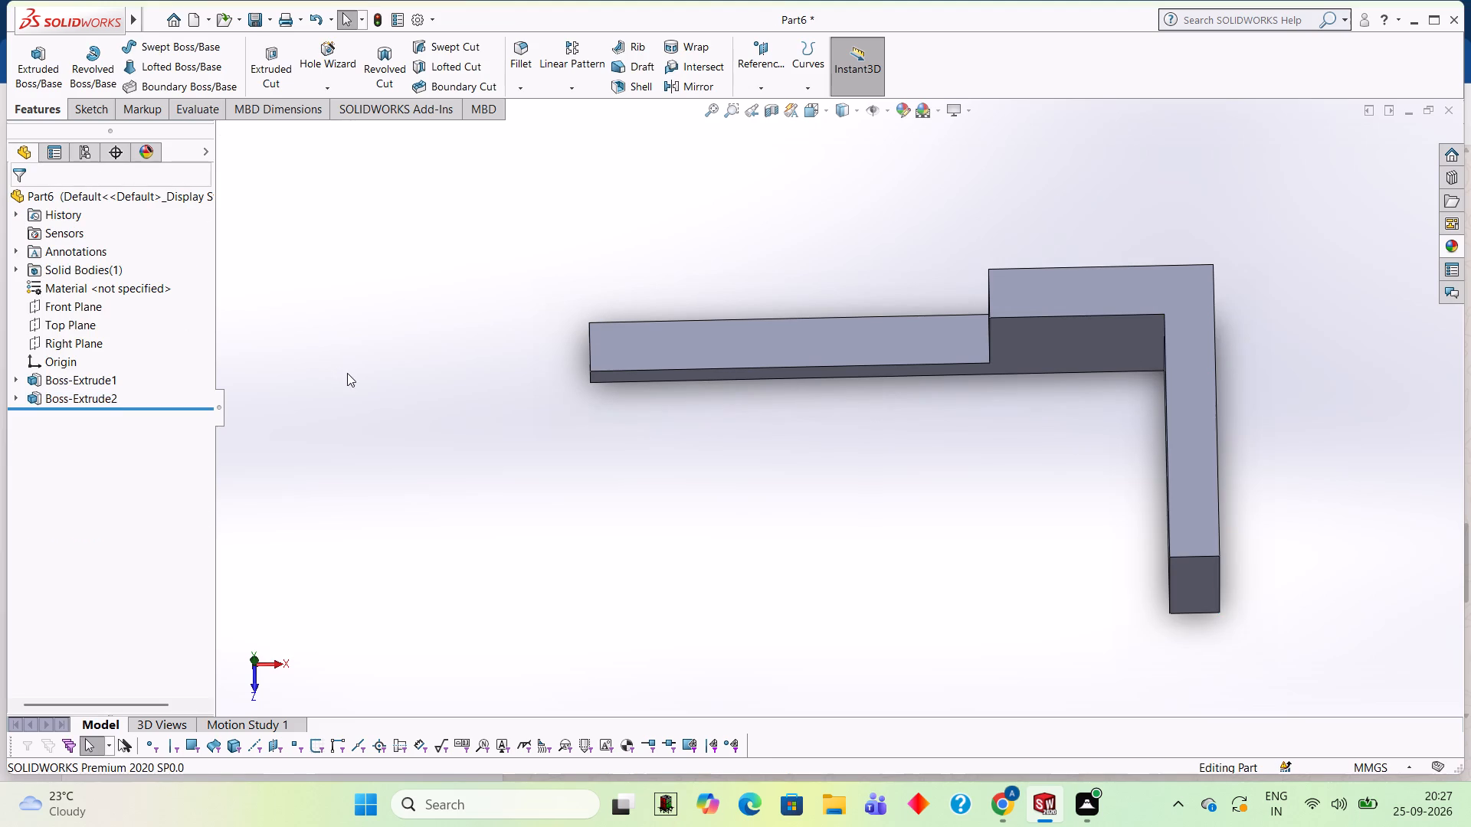
On the body's underside, sketch a 45 mm line from the square wall's inner front corner, parallel to the long arm.
middle_drag(394, 427, 412, 303)
middle_drag(476, 407, 510, 338)
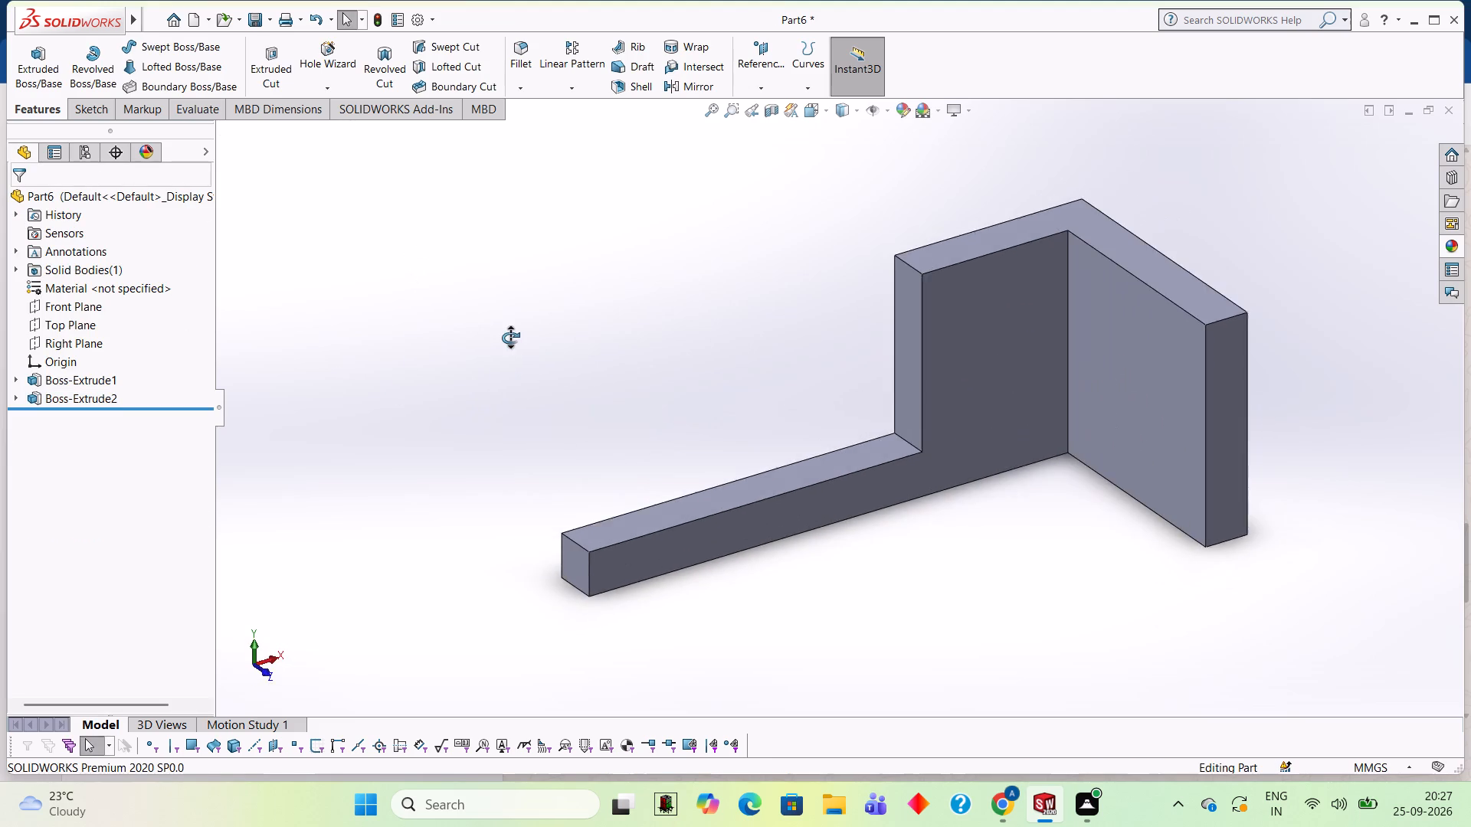
middle_drag(510, 338, 512, 326)
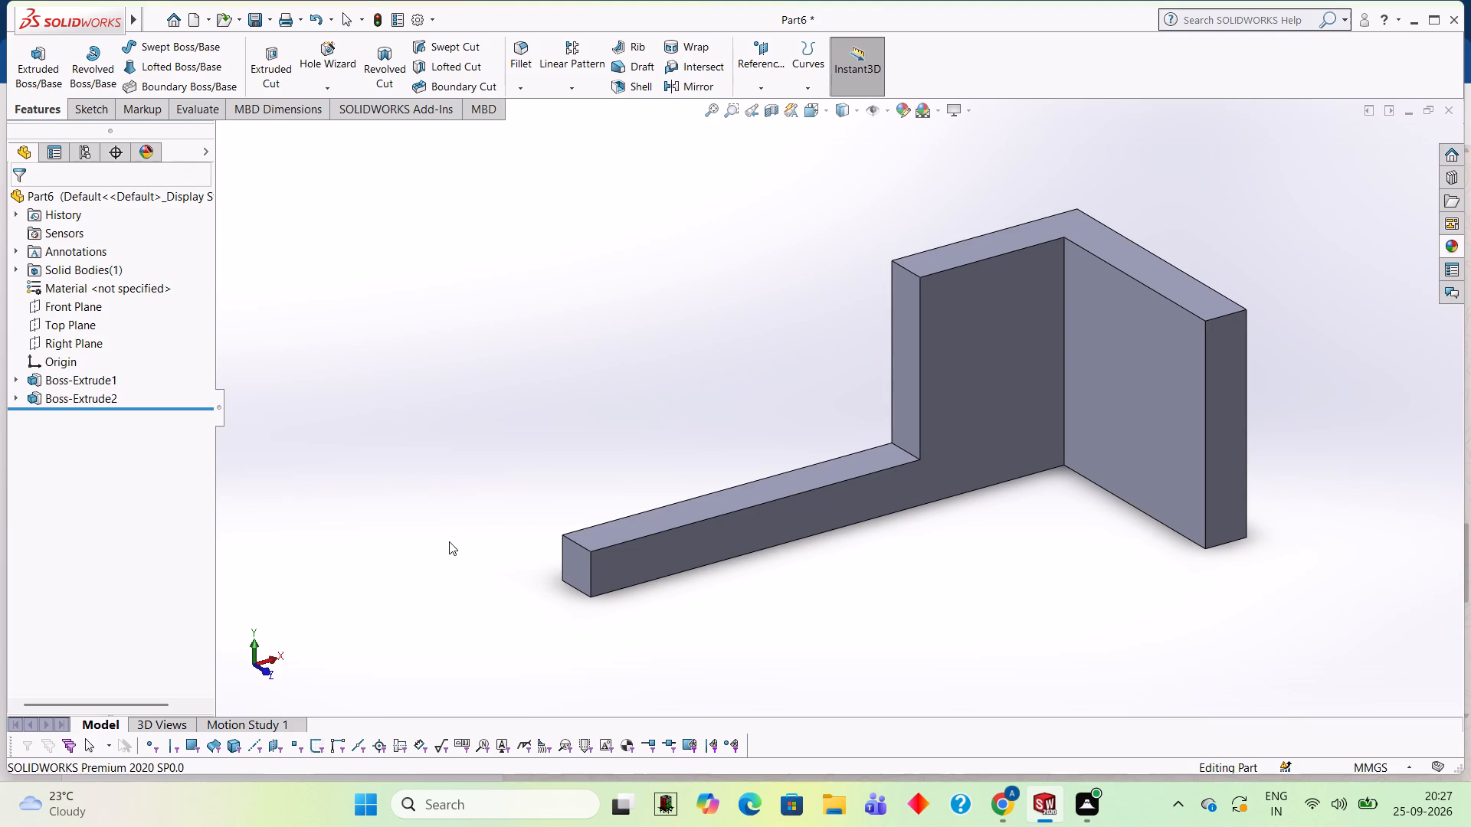
middle_drag(468, 505, 492, 464)
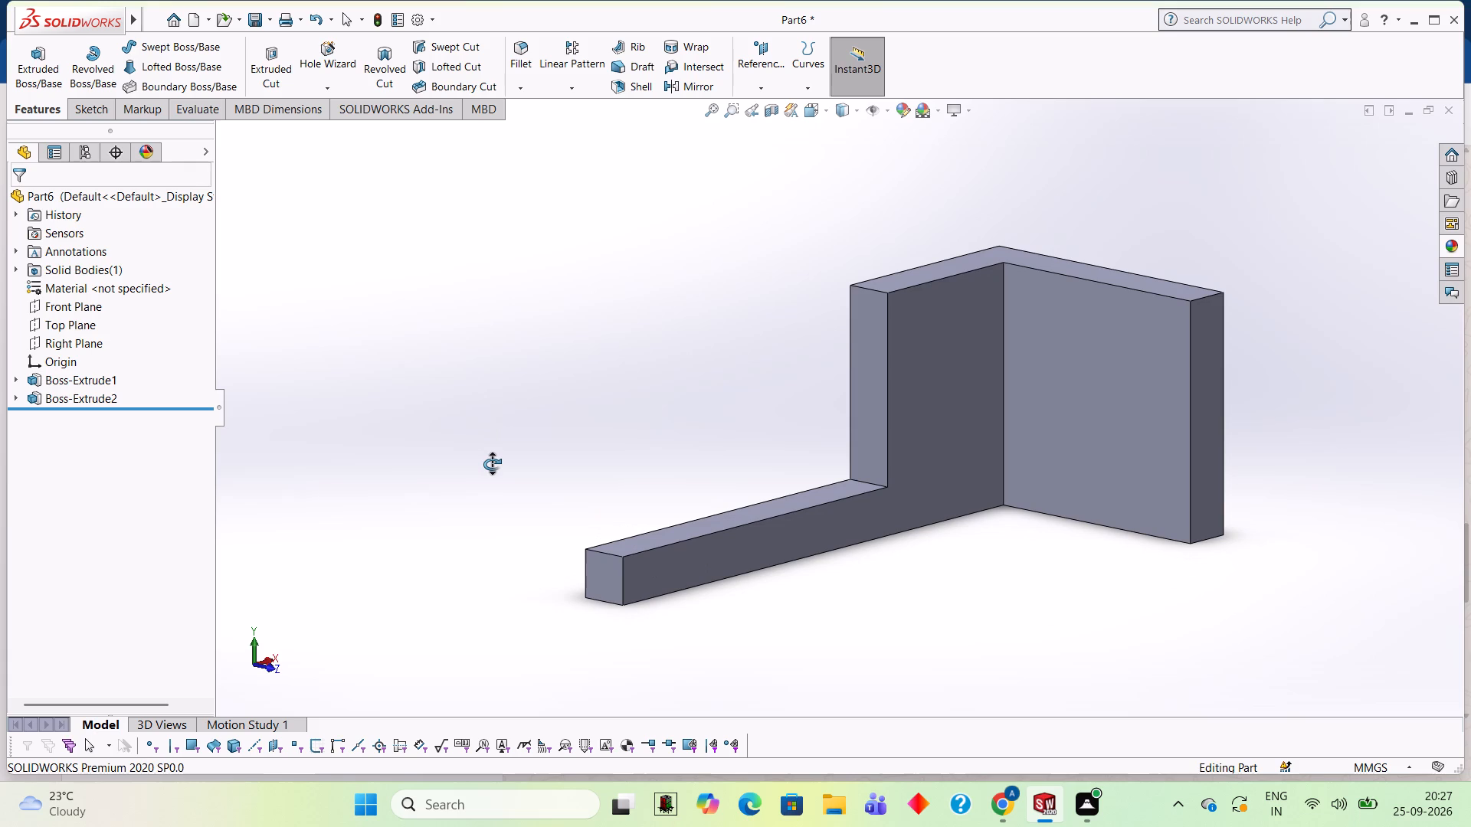
middle_drag(492, 464, 491, 464)
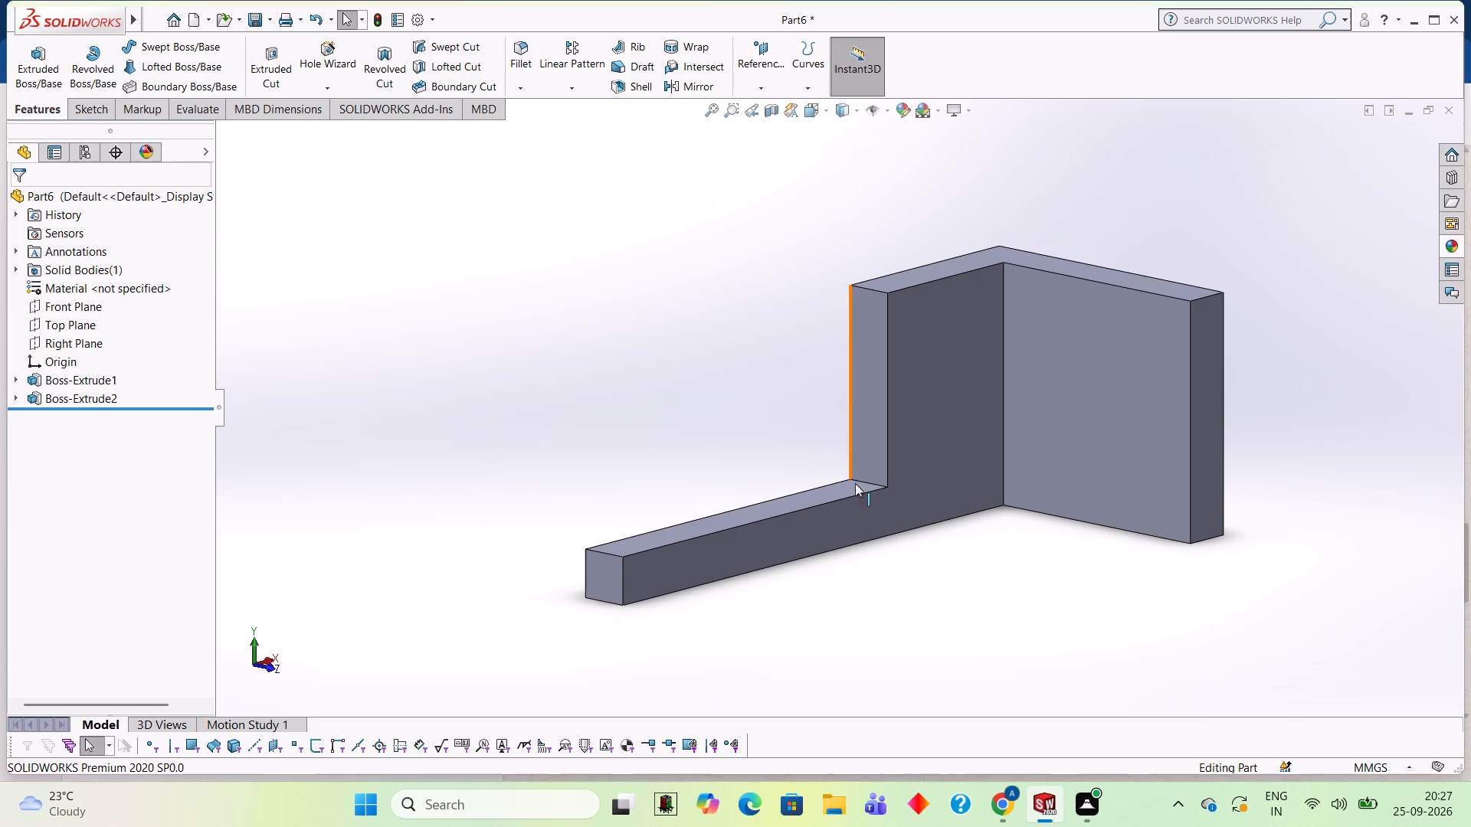
middle_drag(906, 598, 882, 301)
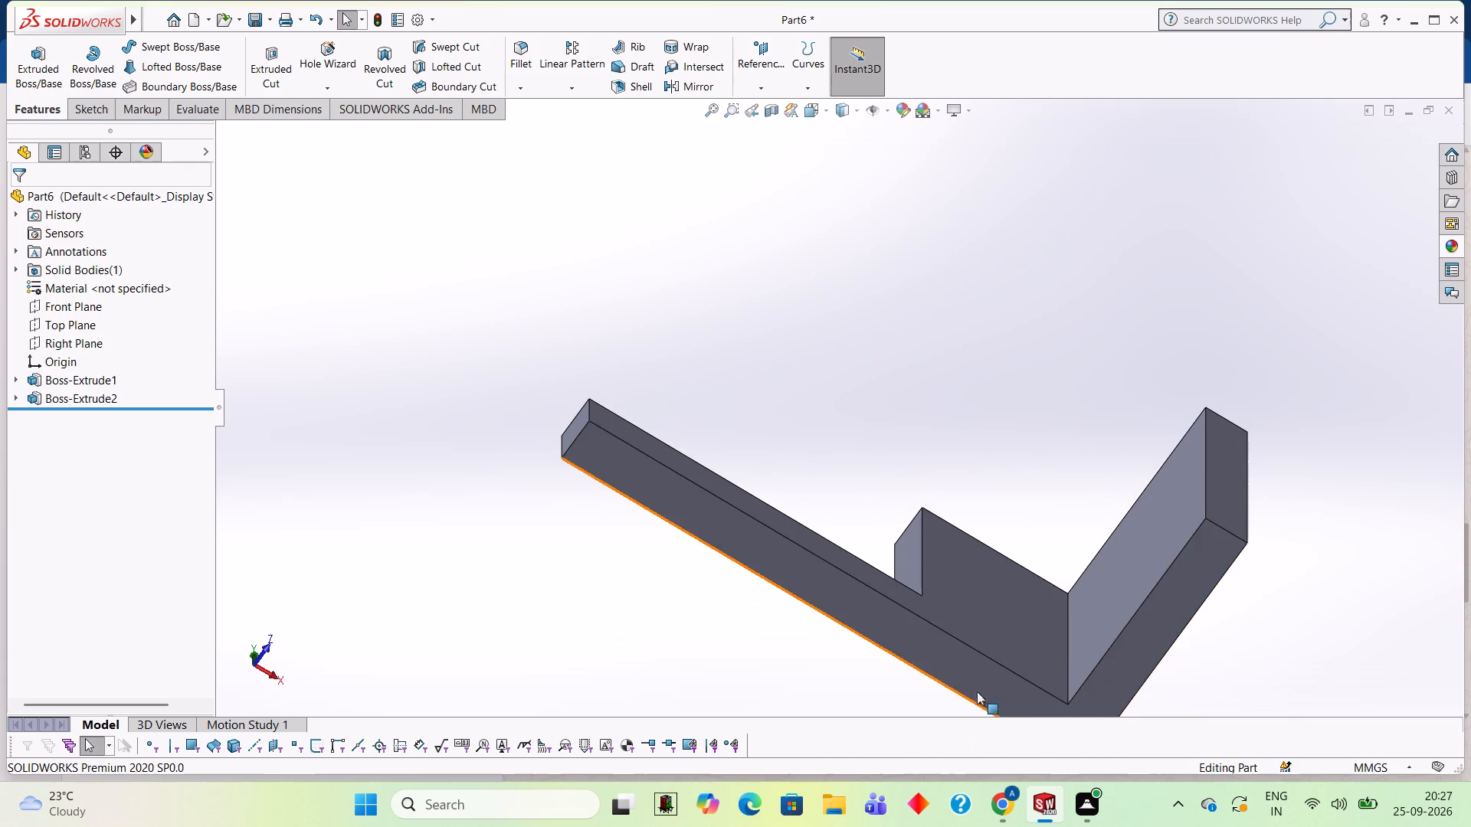
click(980, 680)
click(1052, 641)
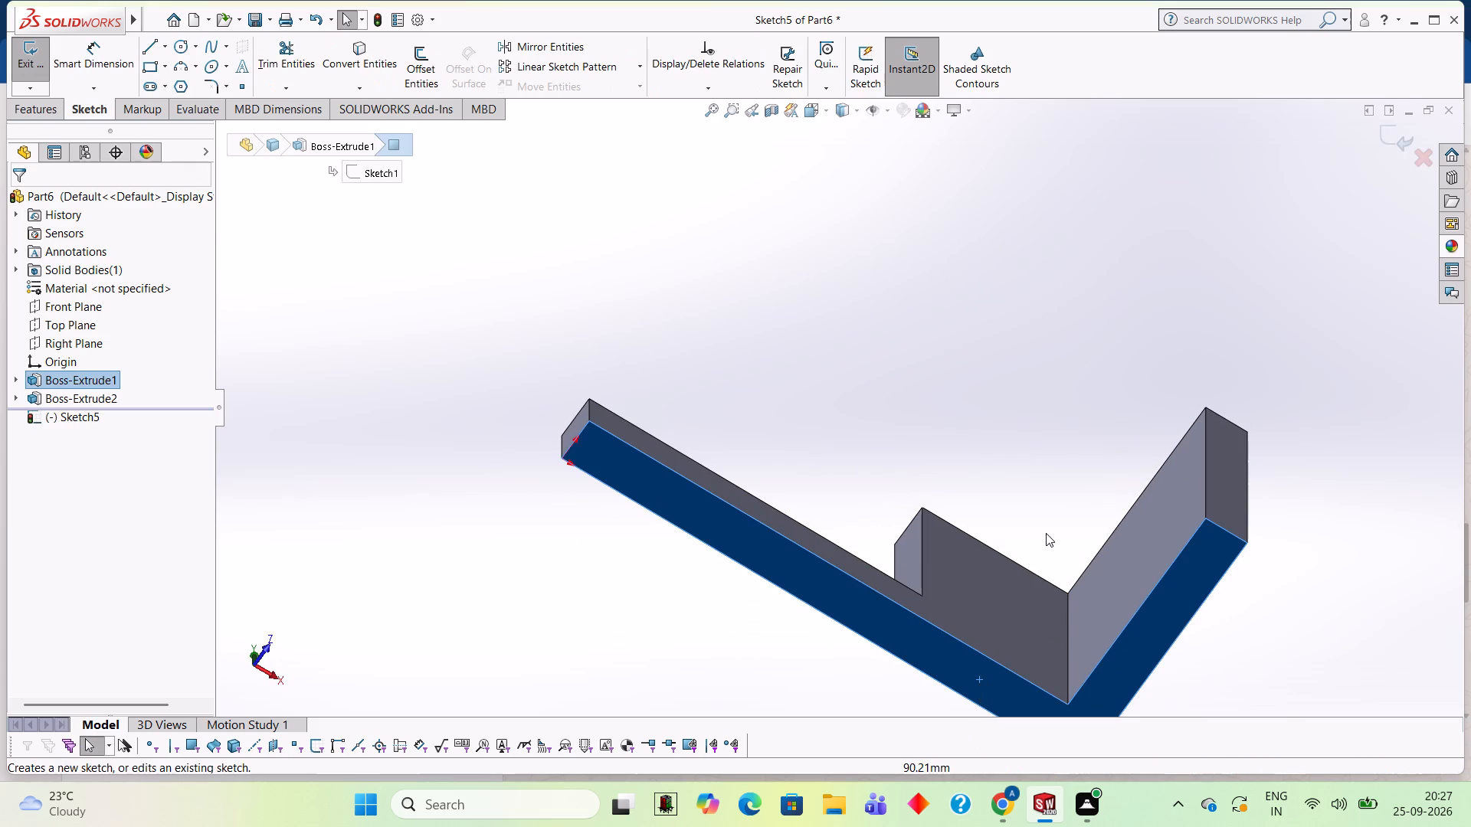
key(ctrl+8)
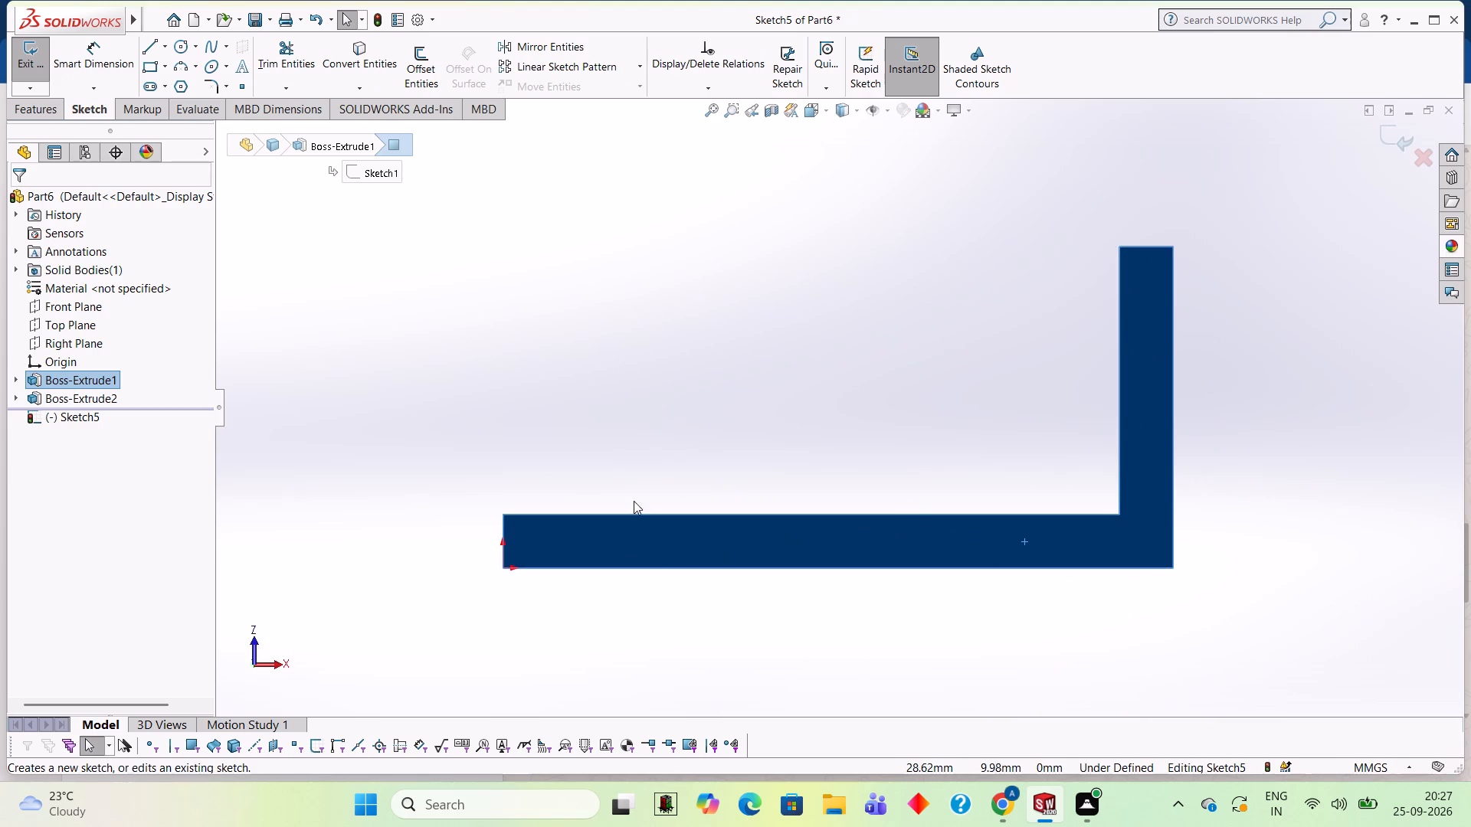
click(151, 50)
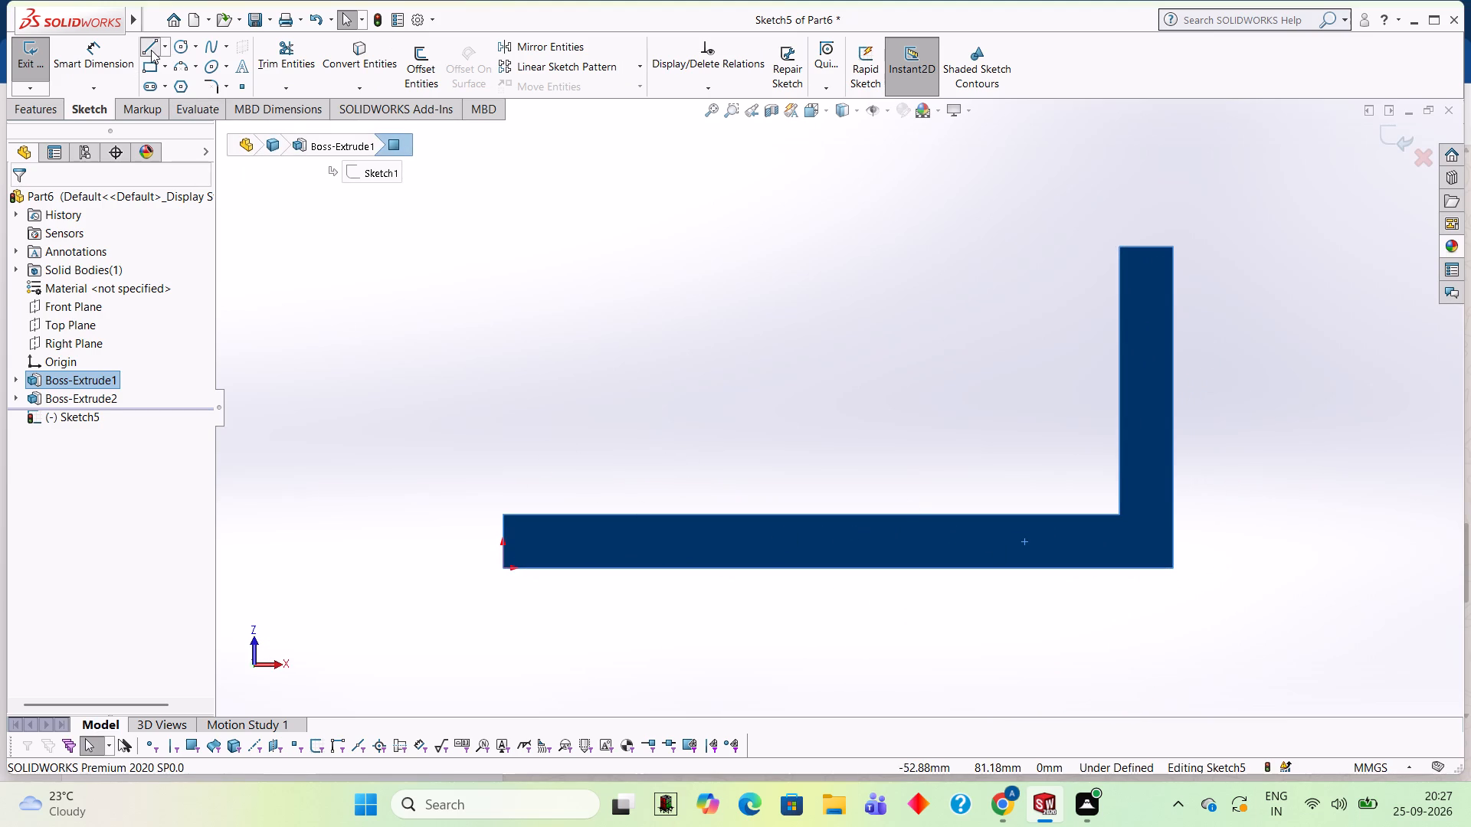
click(1118, 245)
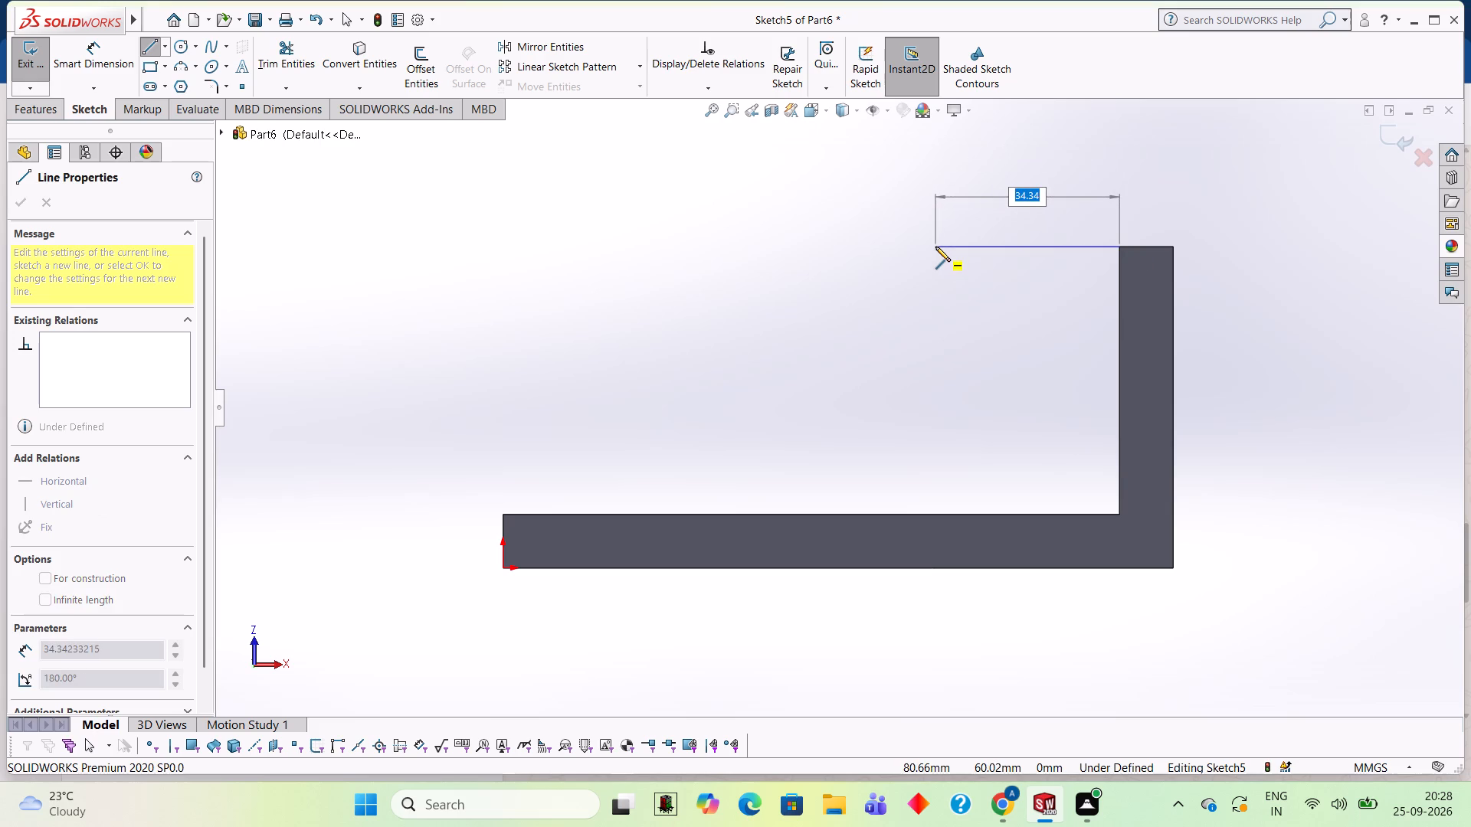
text(45)
key(Return)
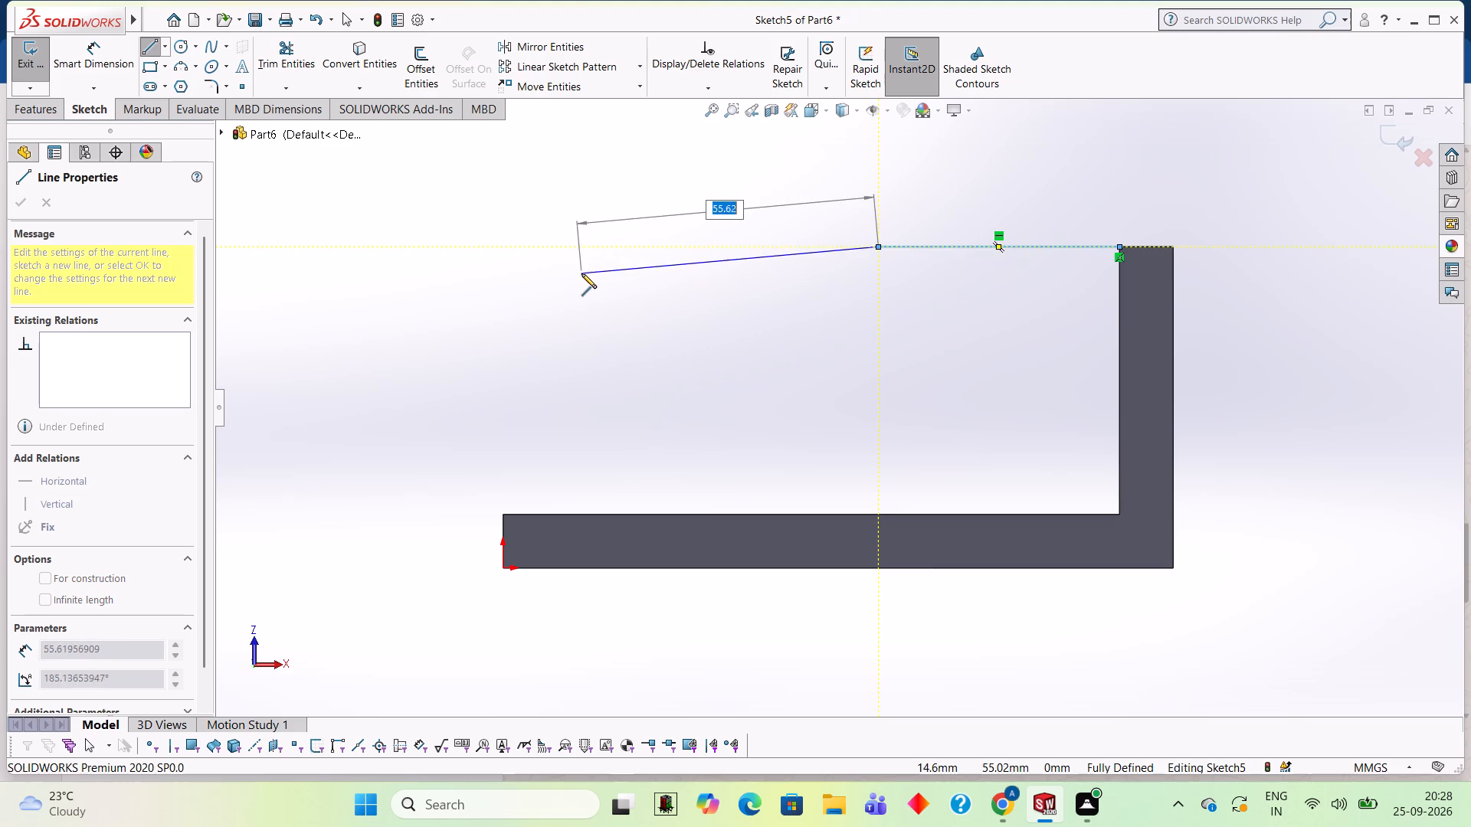
key(Escape)
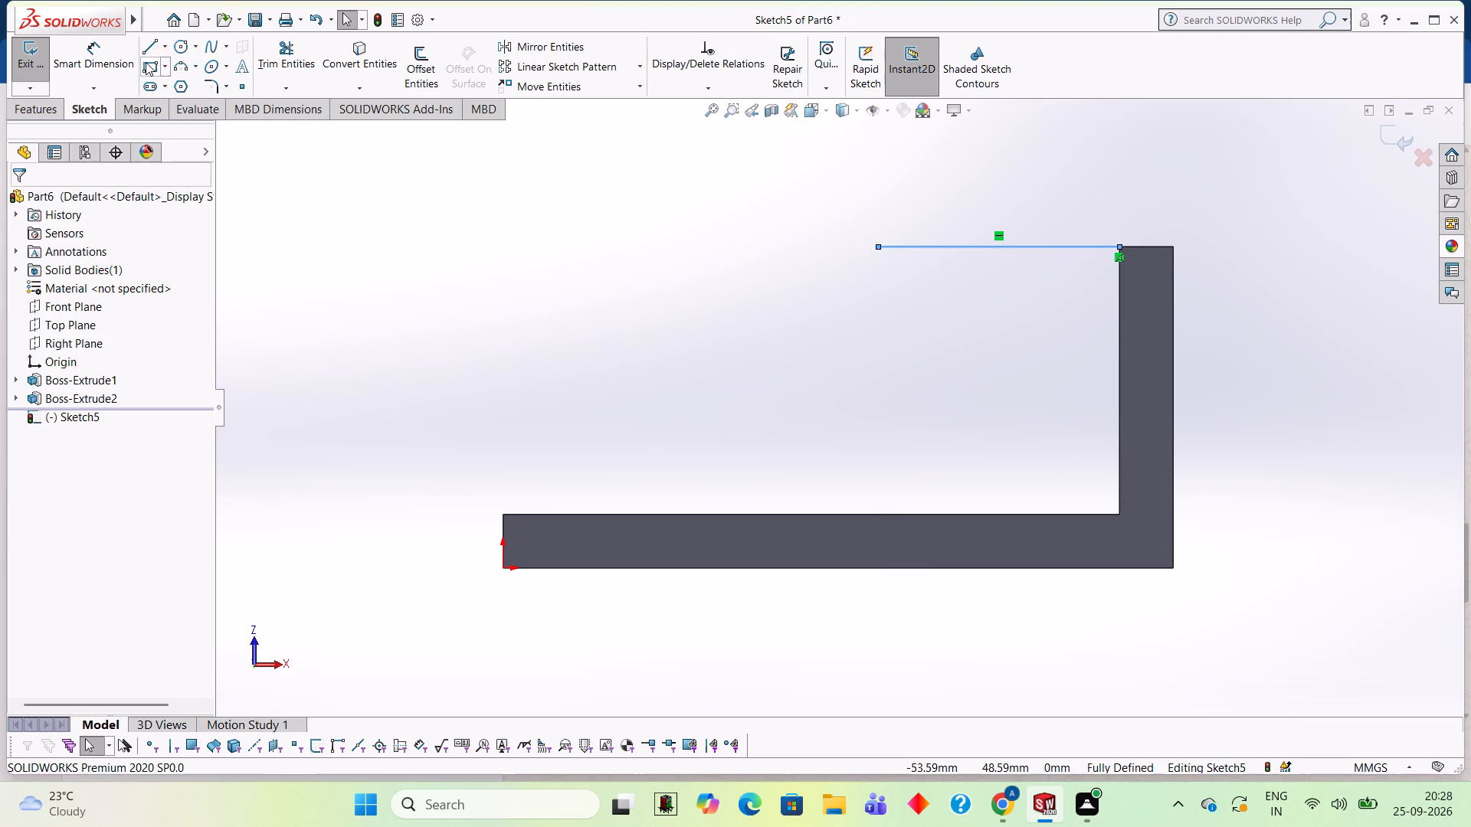
Sketch a 30 mm line forward from the long arm's free-end inner corner and join it to the 45 mm line with a sloping line.
click(149, 51)
click(500, 515)
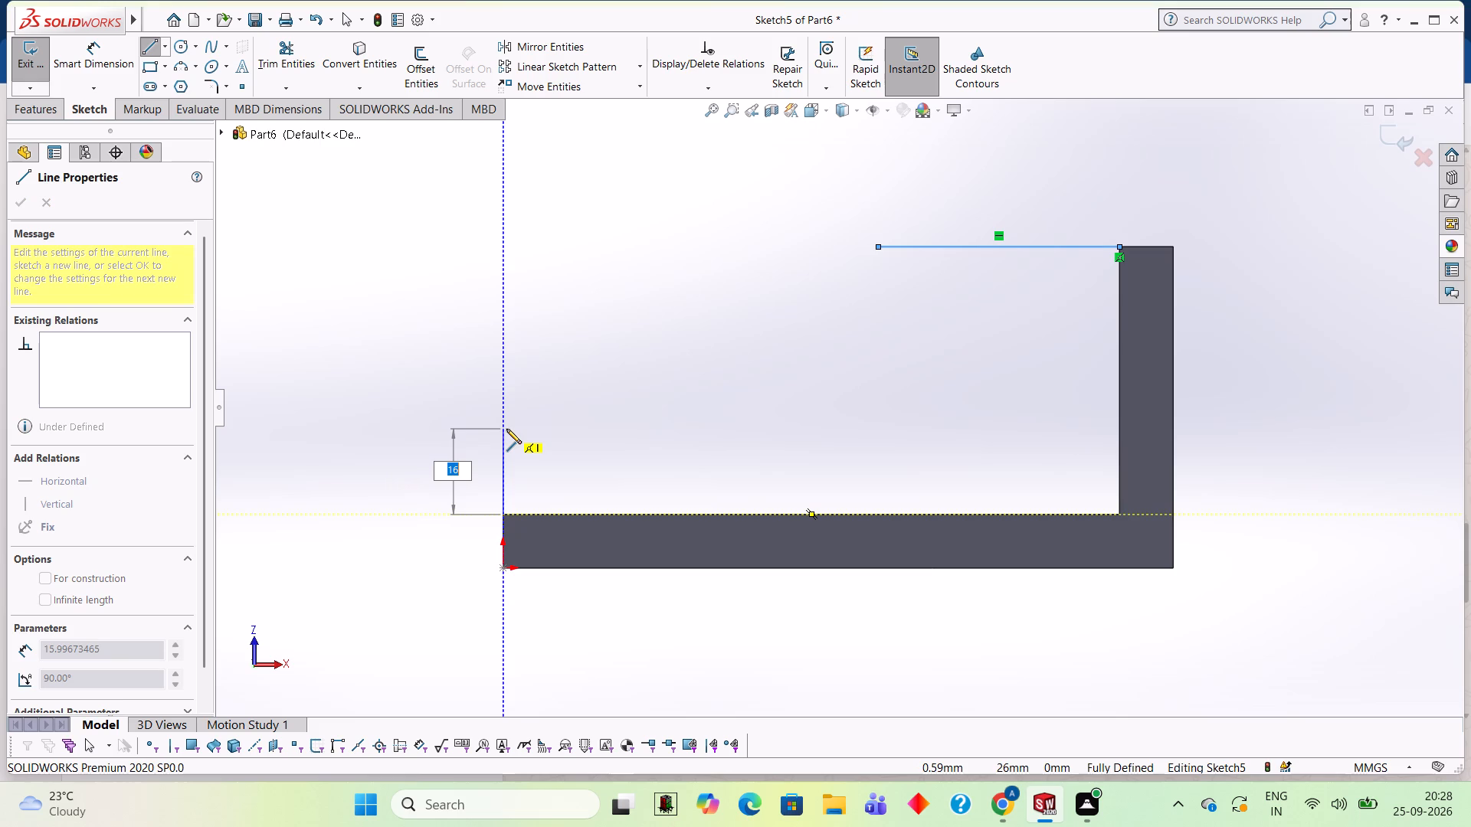
text(30)
key(Return)
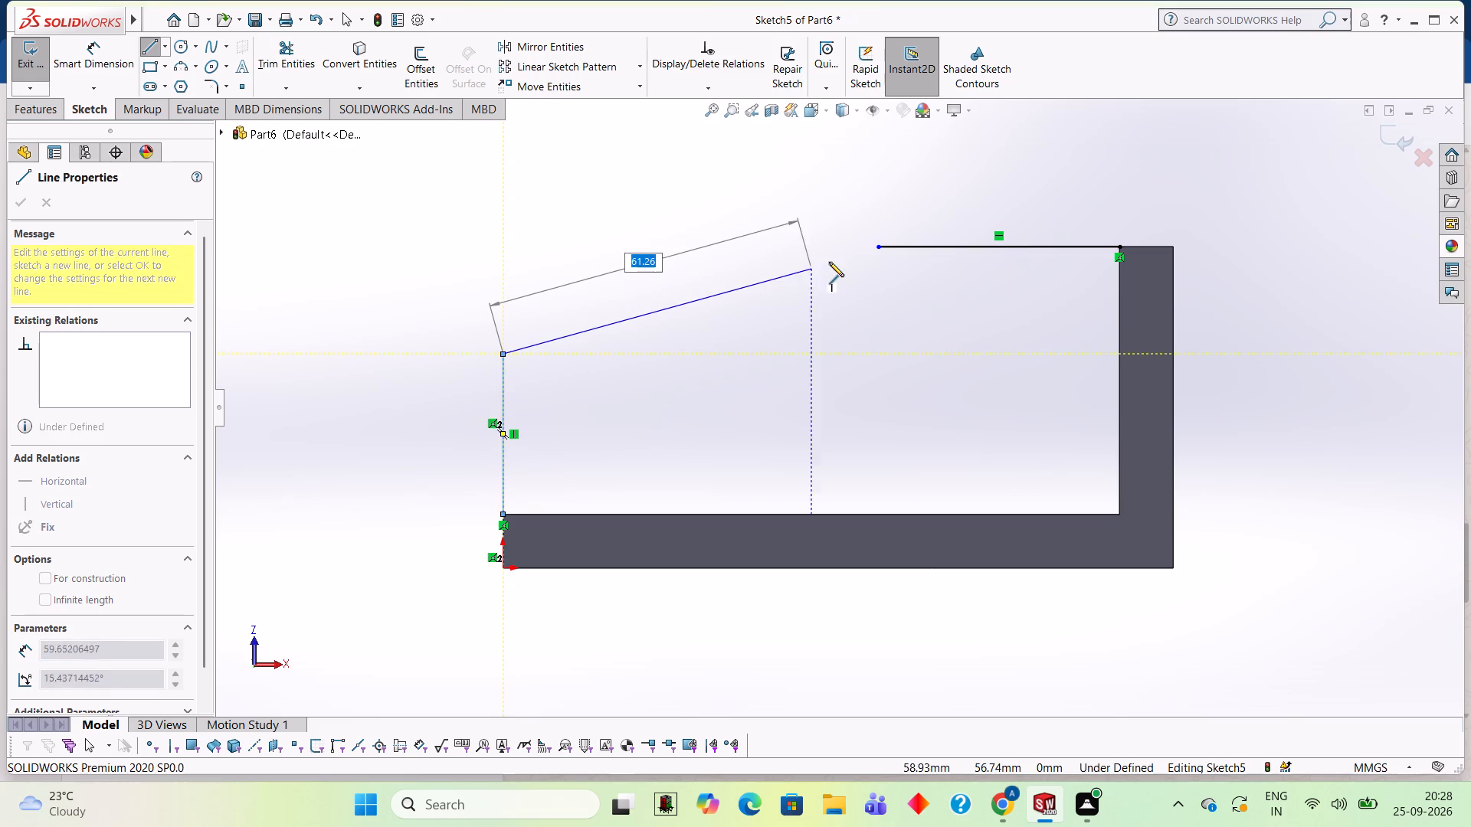
click(876, 247)
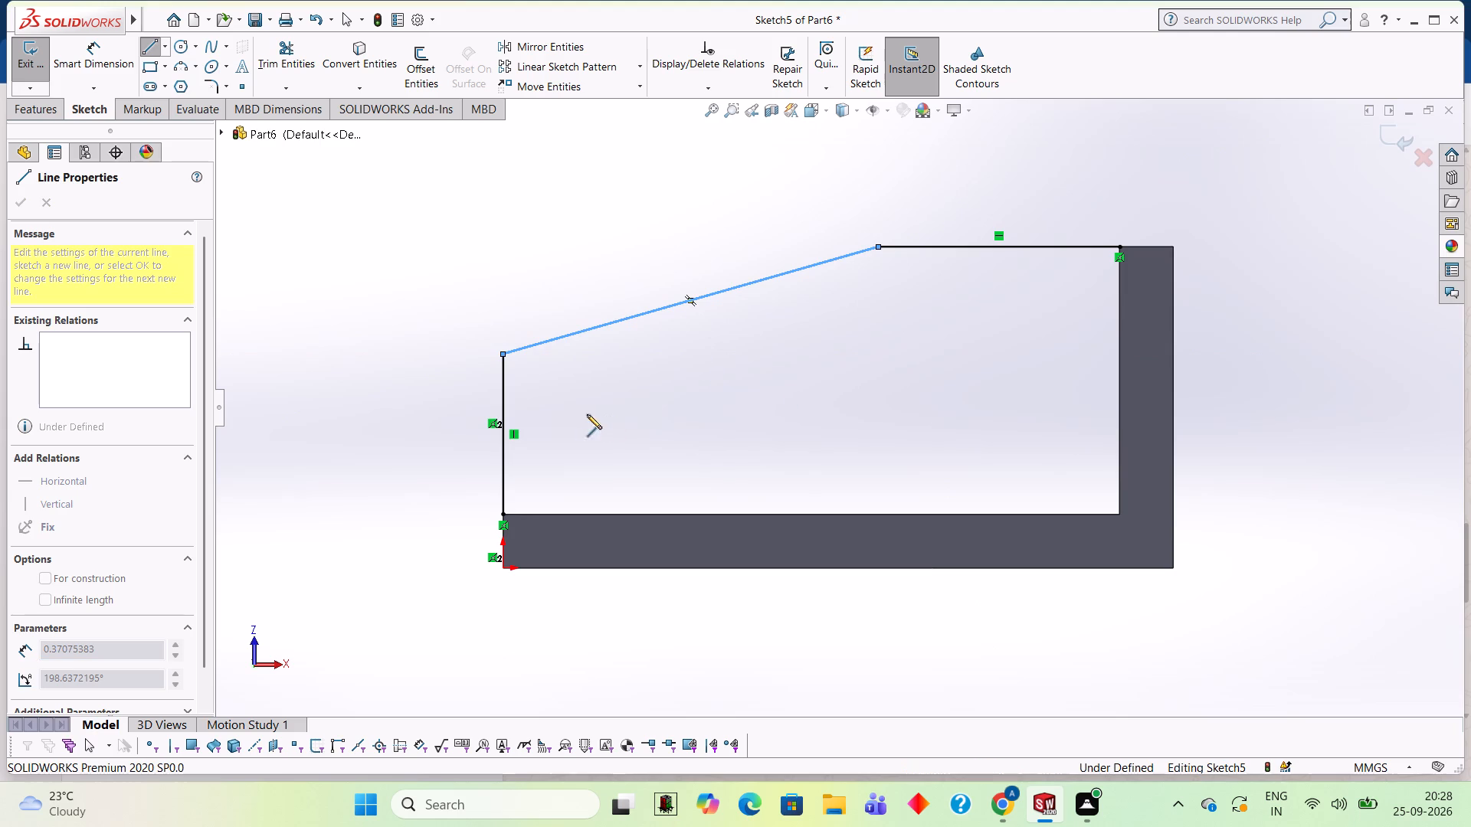
Close the underside sketch with the model edges and extrude it 10 mm blind in the reversed direction, merged with the body.
middle_drag(595, 257, 588, 506)
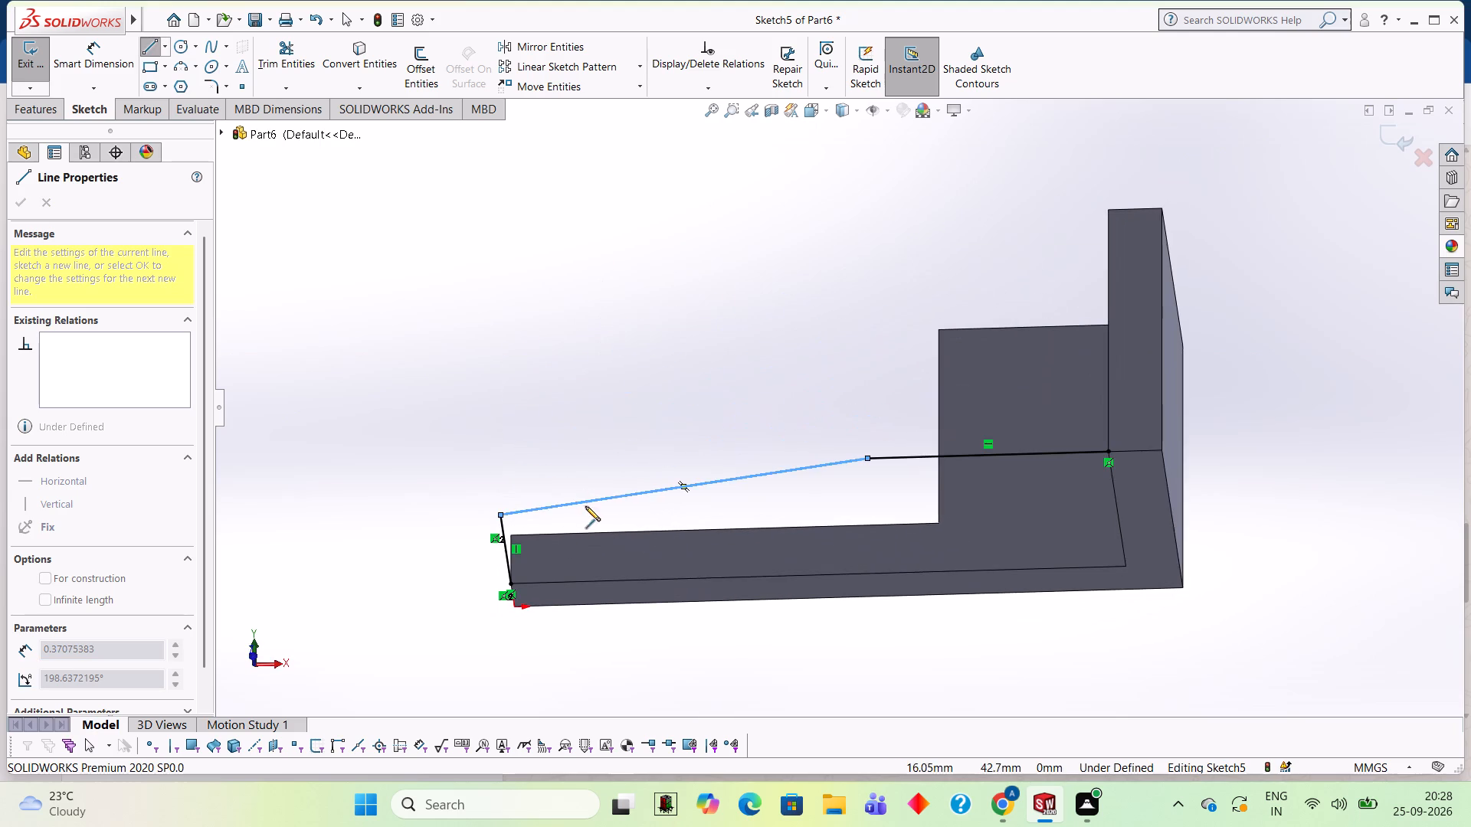
middle_drag(634, 361, 634, 489)
scroll(633, 361, down, 1)
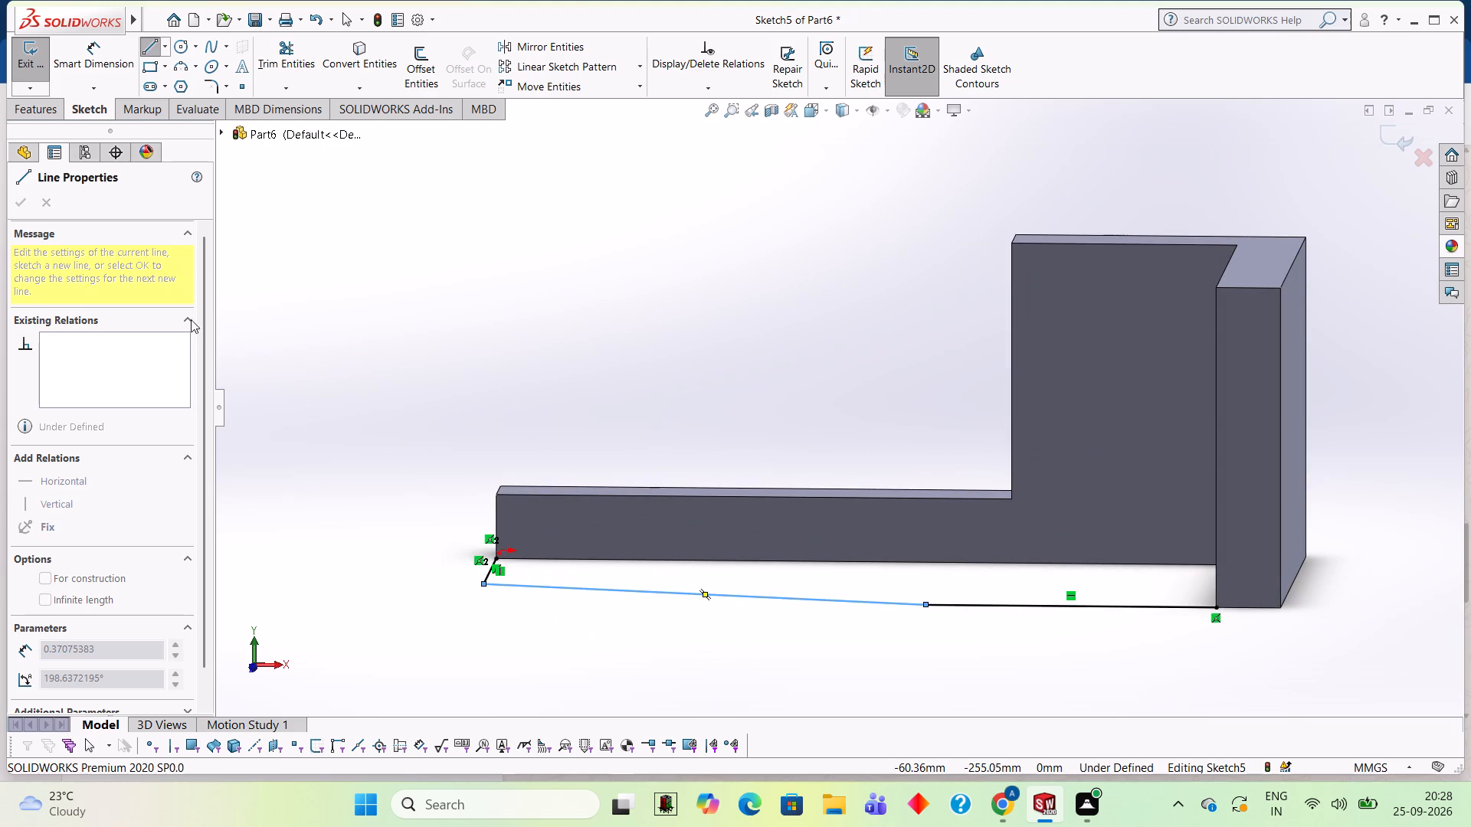
click(47, 113)
click(47, 60)
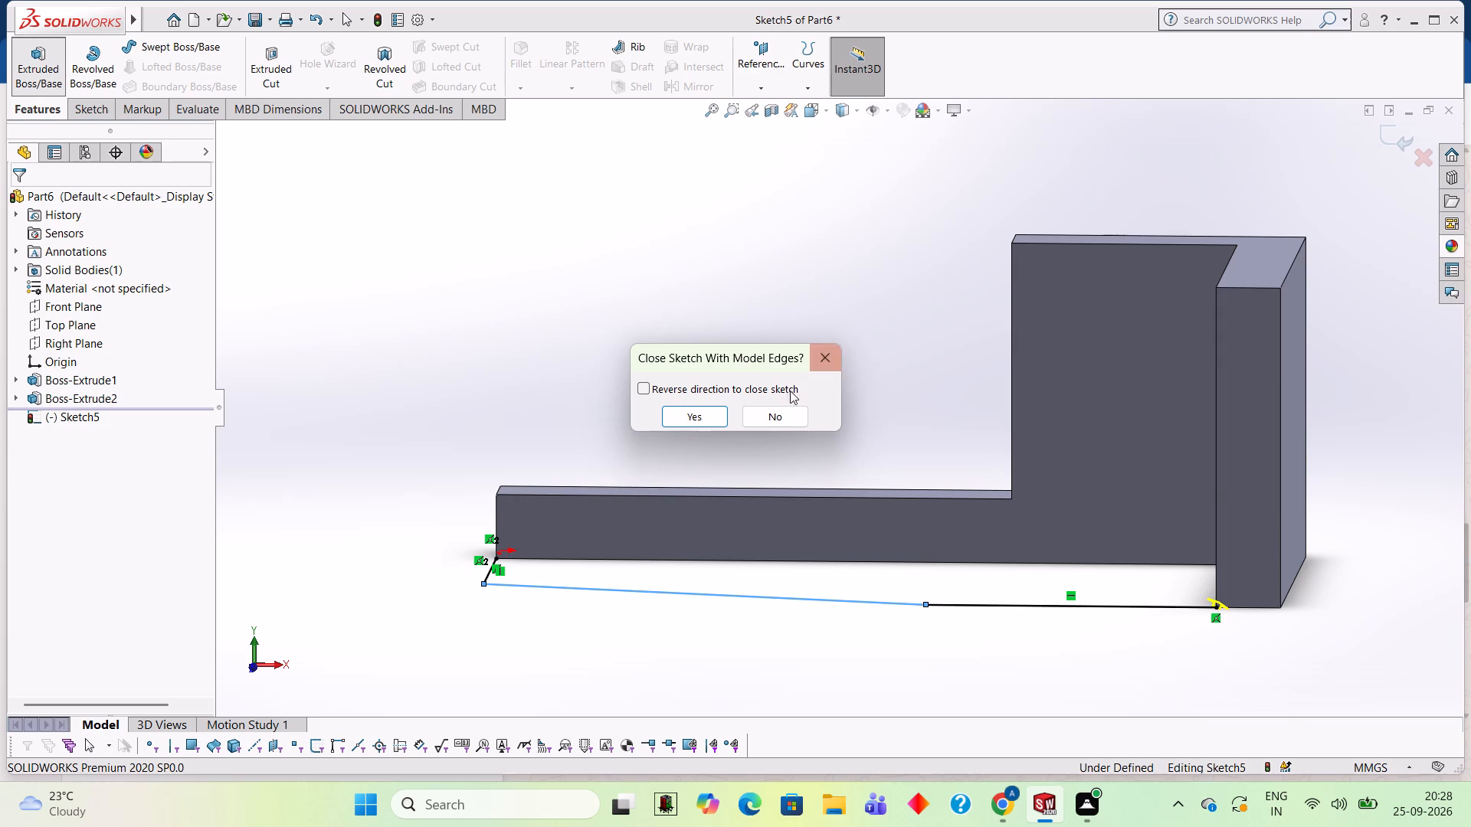
click(695, 418)
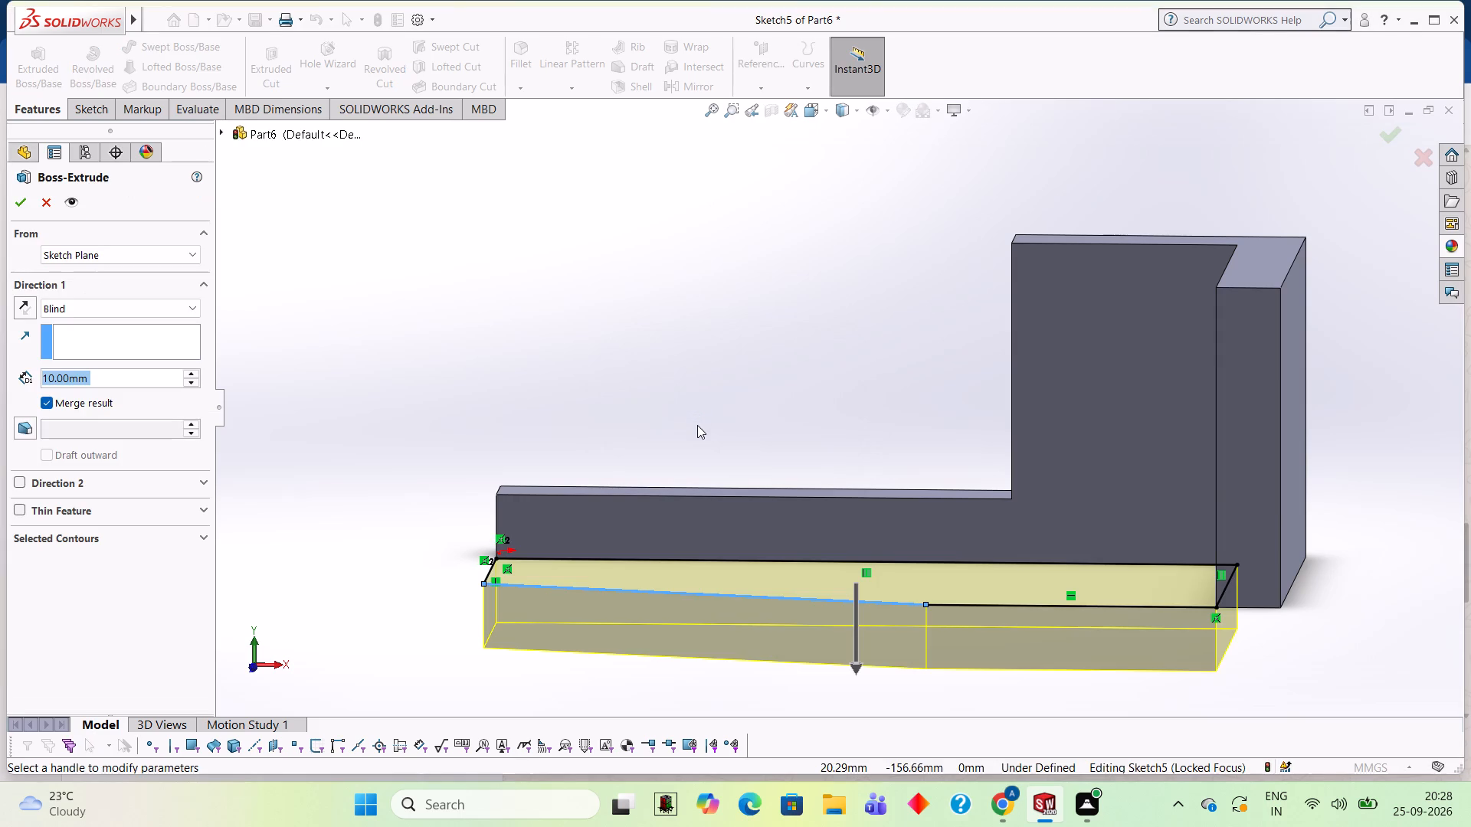
click(26, 306)
middle_drag(431, 315, 439, 519)
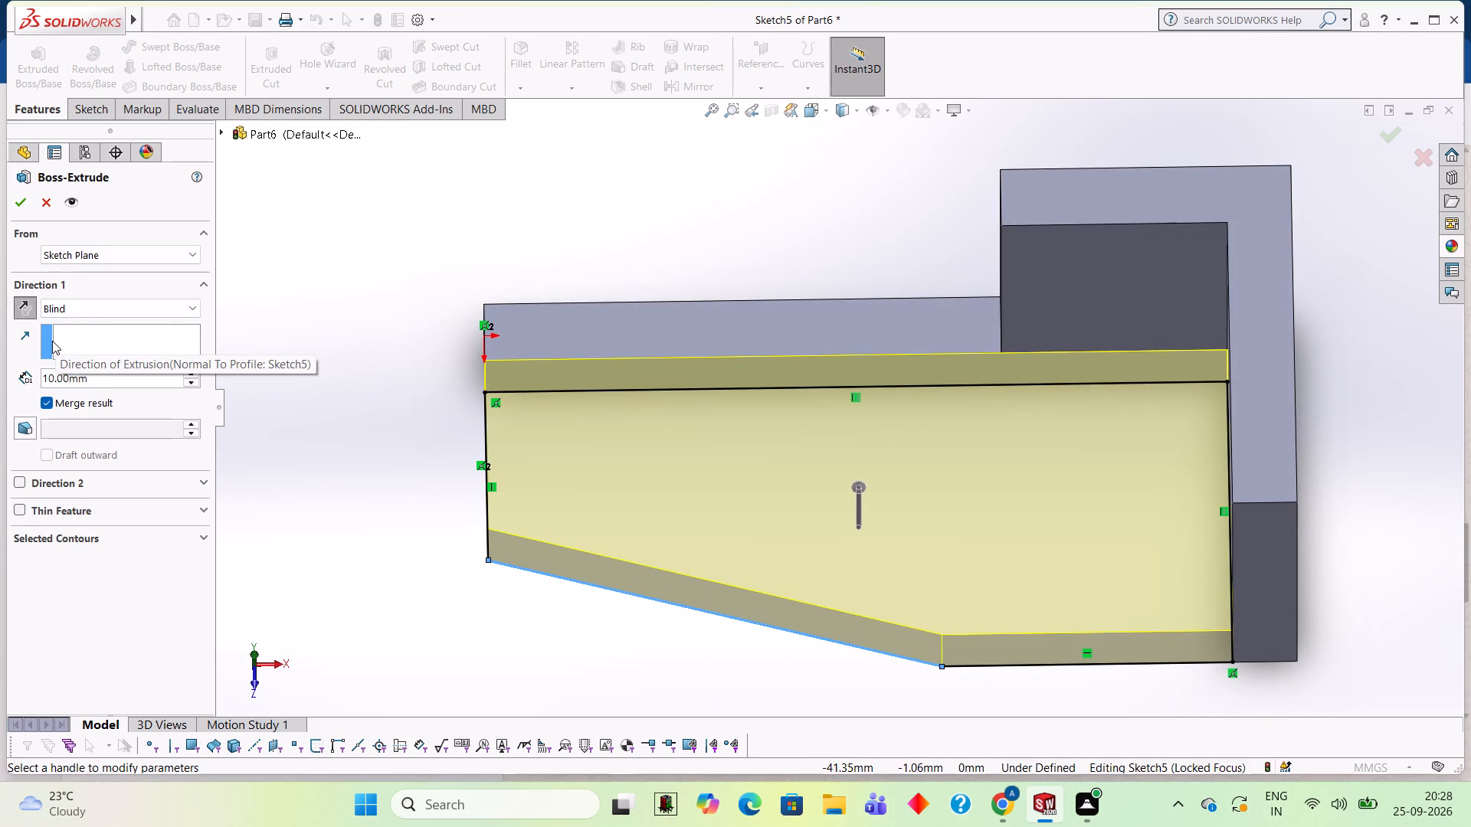
click(23, 201)
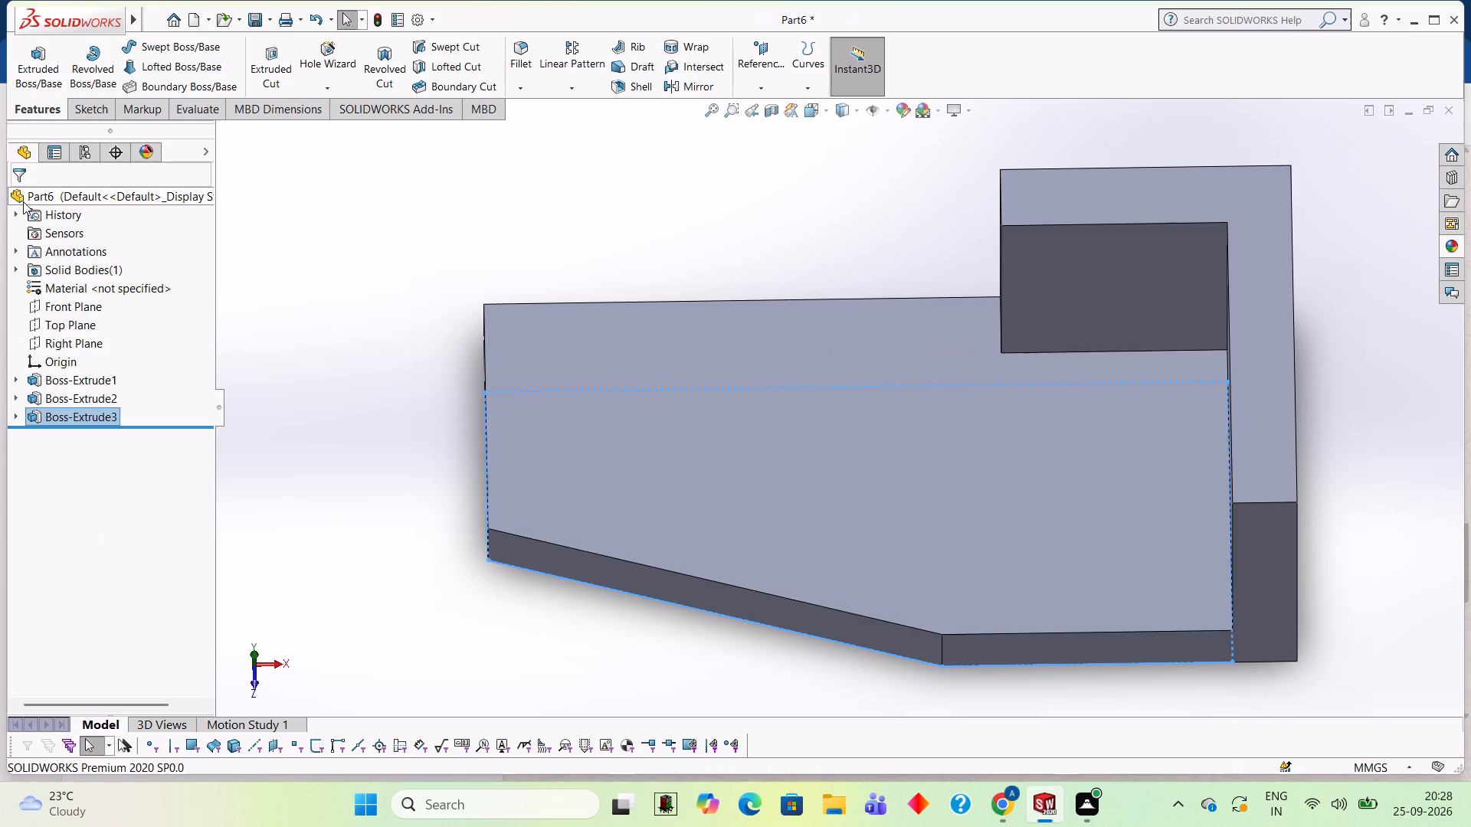
click(383, 318)
On the back L-shaped face, sketch a closed right triangle 80 mm along the thin arm and 40 mm up the tall wall's edge.
middle_drag(383, 318, 458, 298)
scroll(434, 296, up, 3)
middle_drag(457, 362, 431, 267)
scroll(436, 343, up, 1)
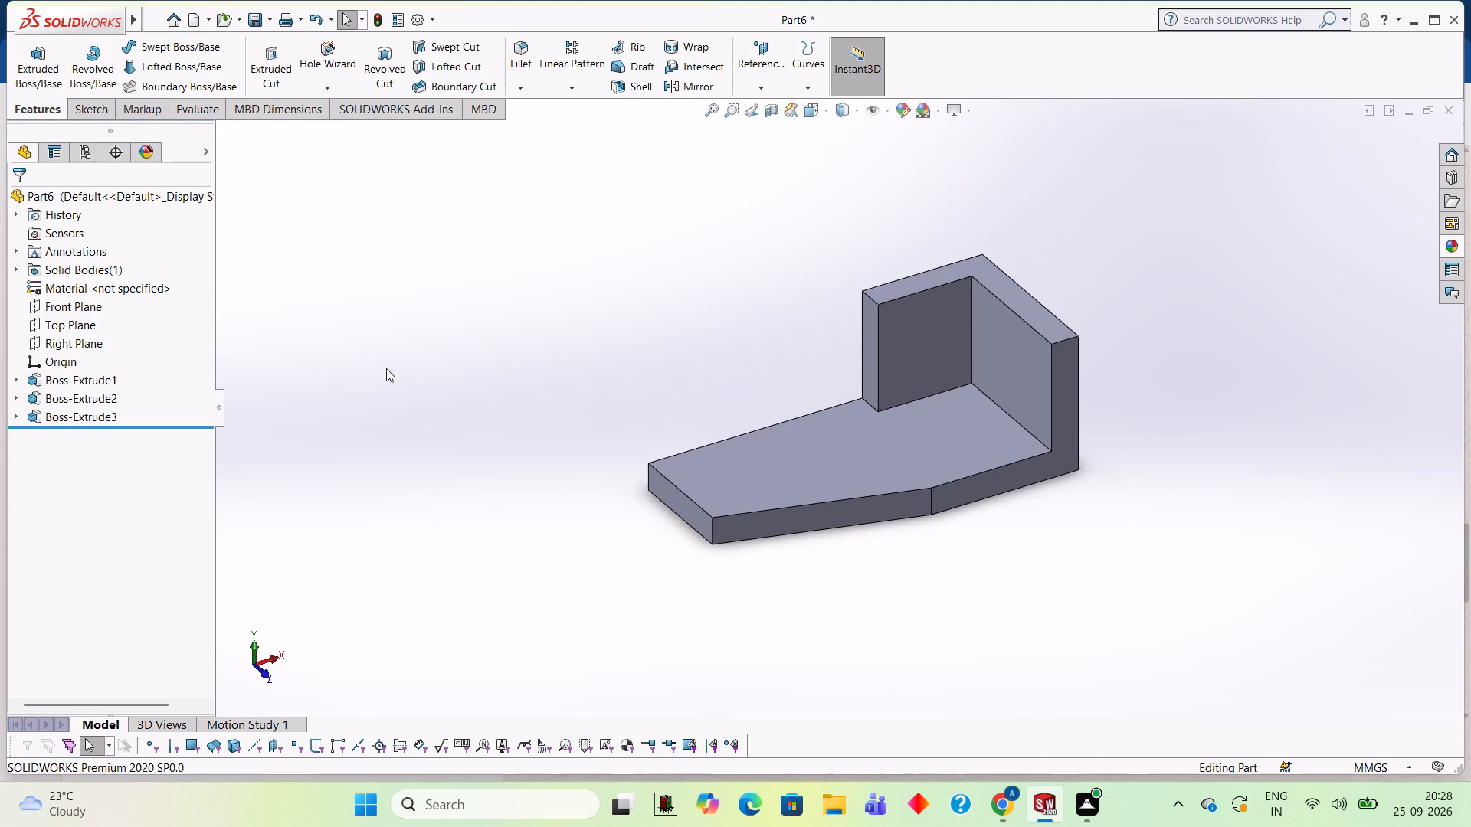
click(25, 108)
click(88, 111)
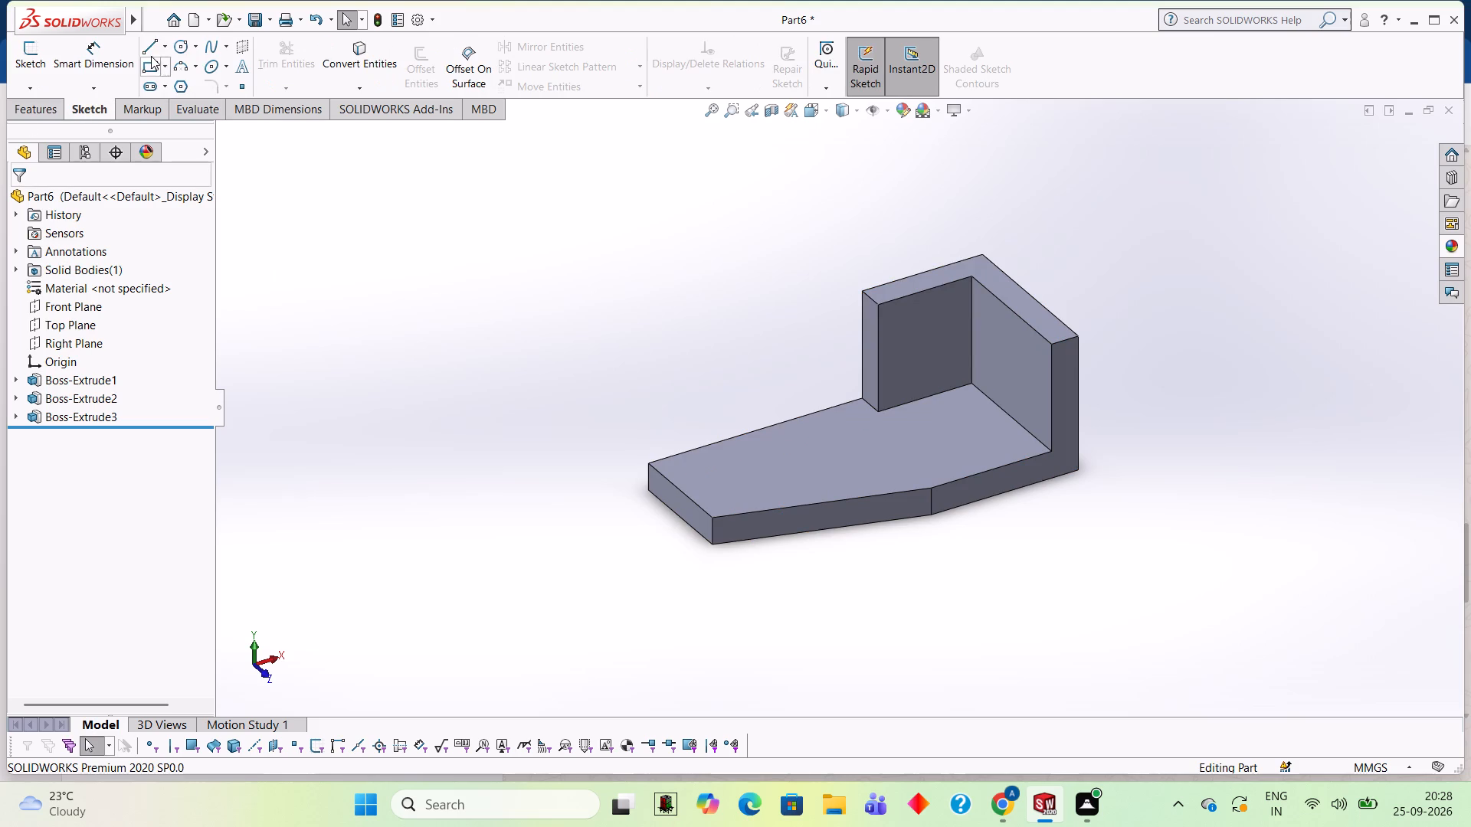
middle_drag(606, 317, 779, 381)
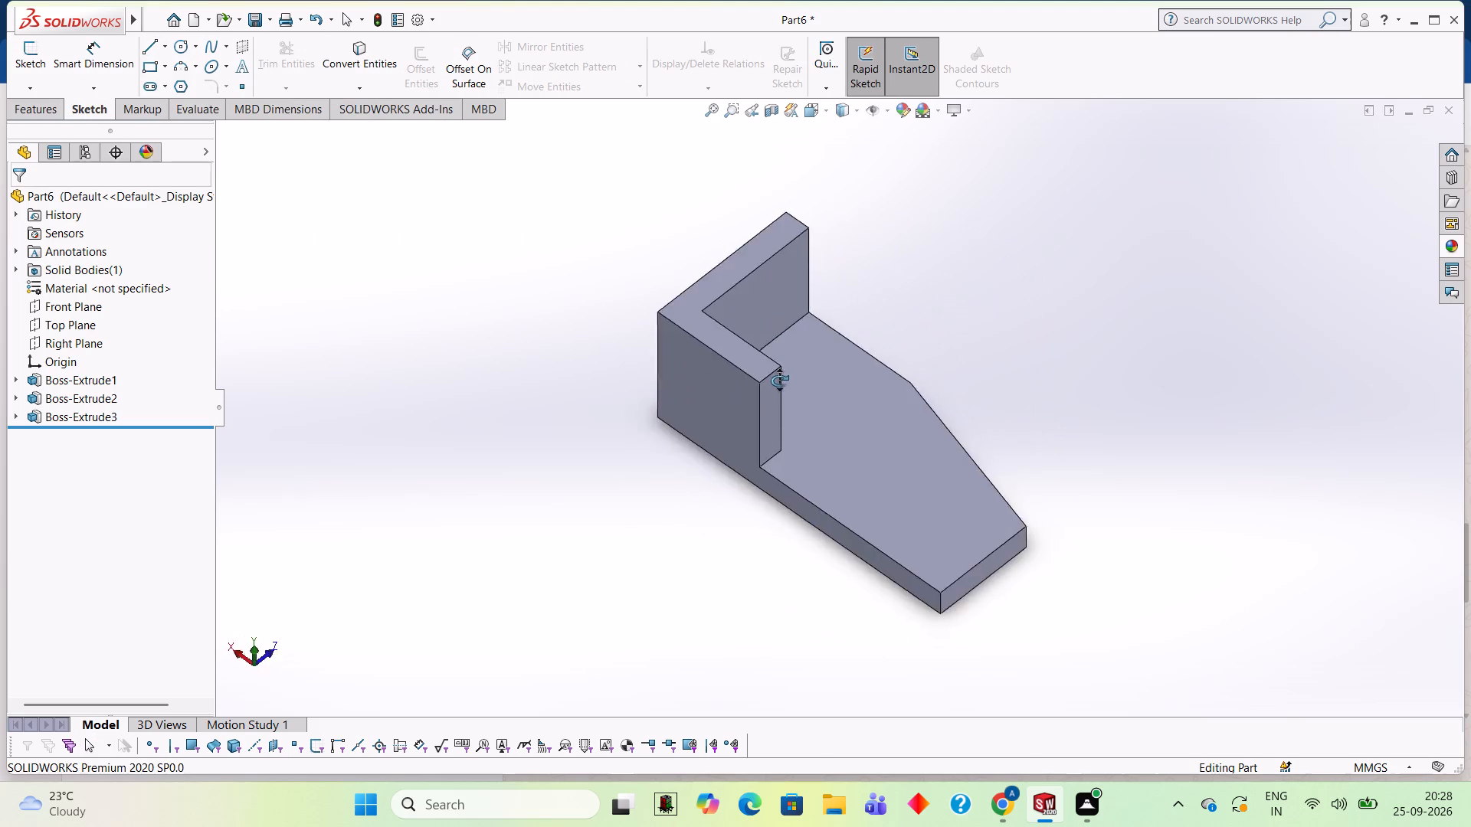
middle_drag(779, 381, 849, 283)
click(730, 466)
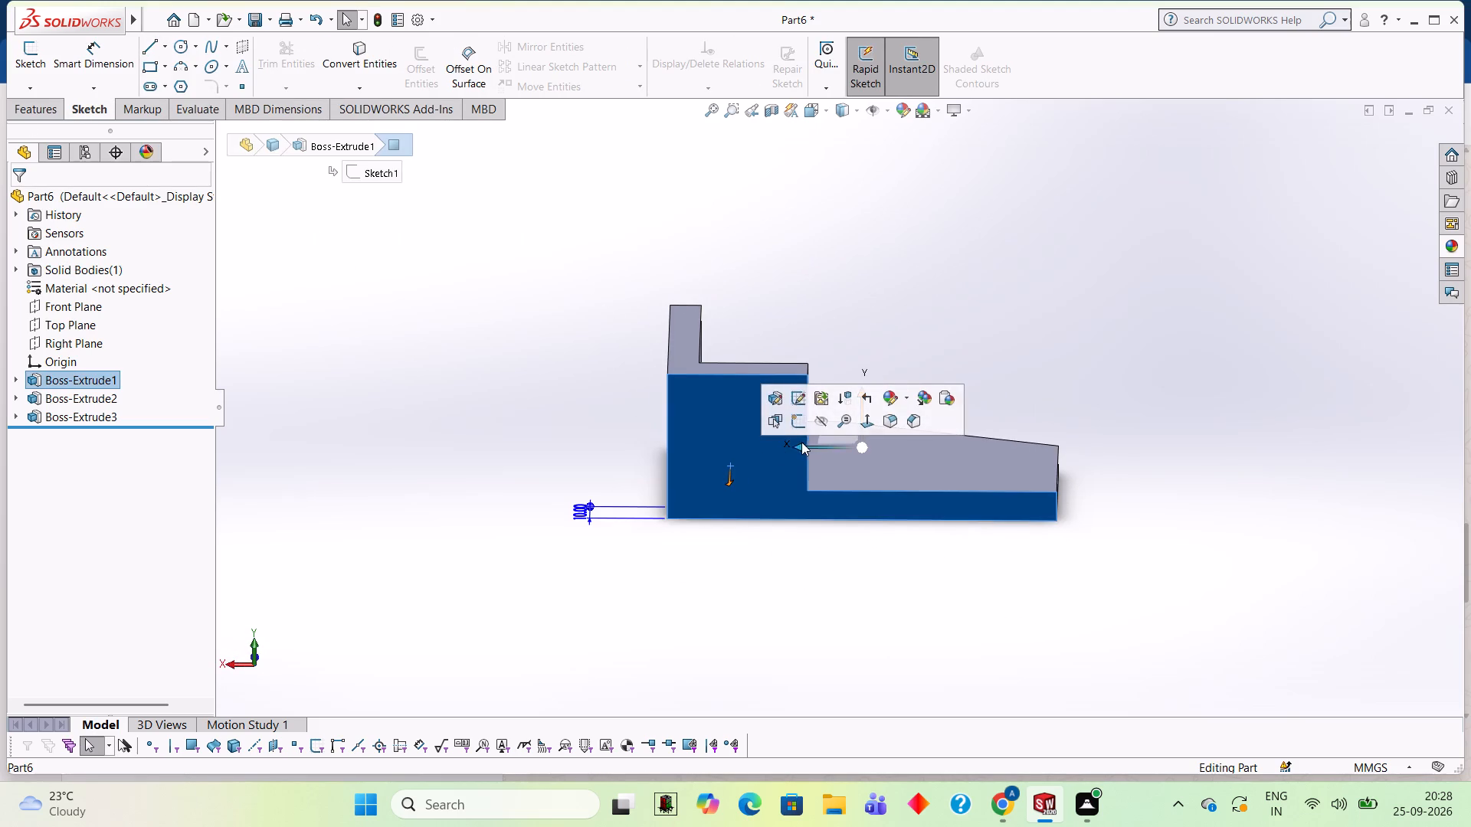
click(792, 422)
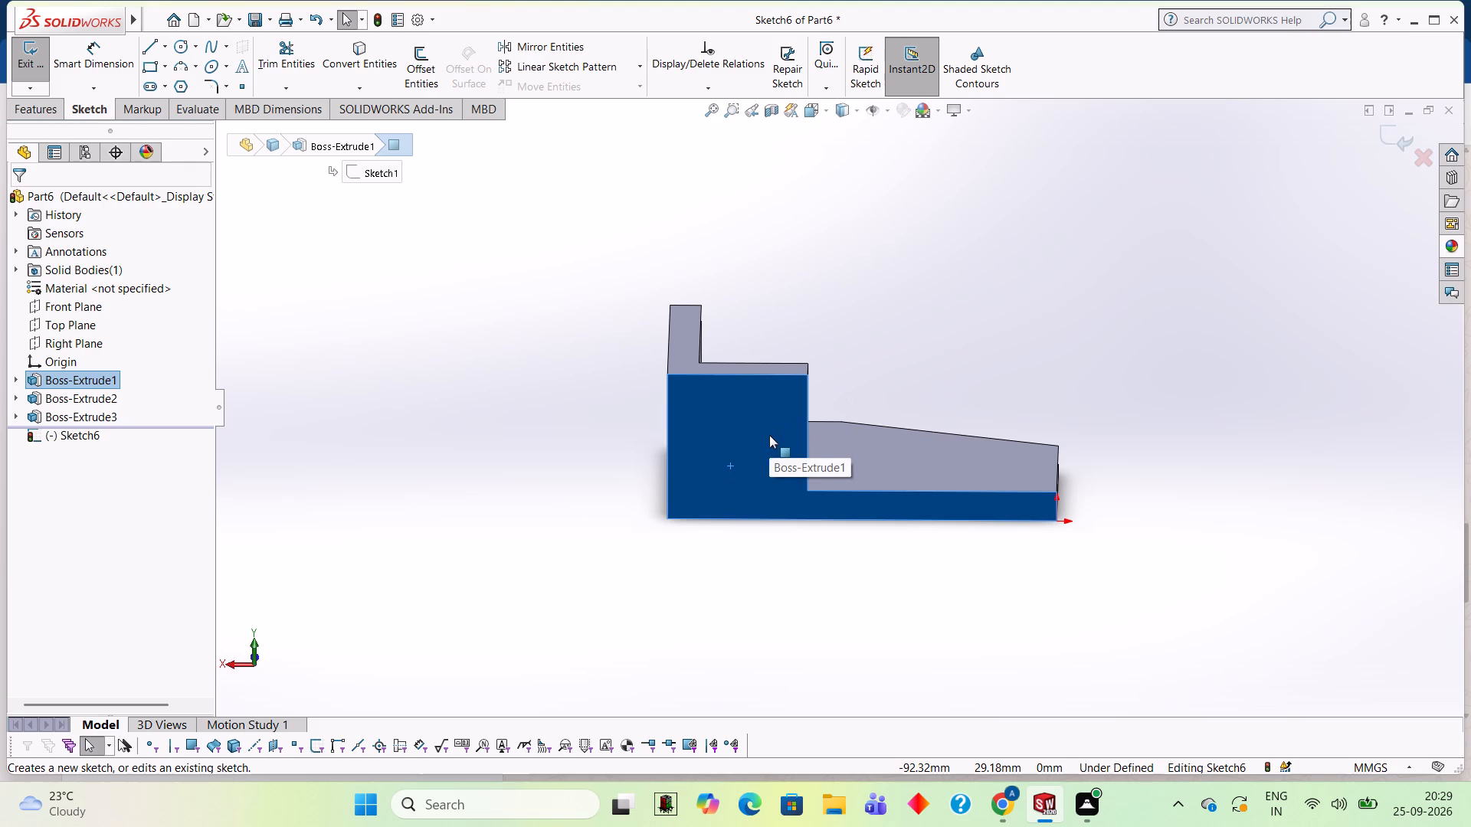
key(ctrl+8)
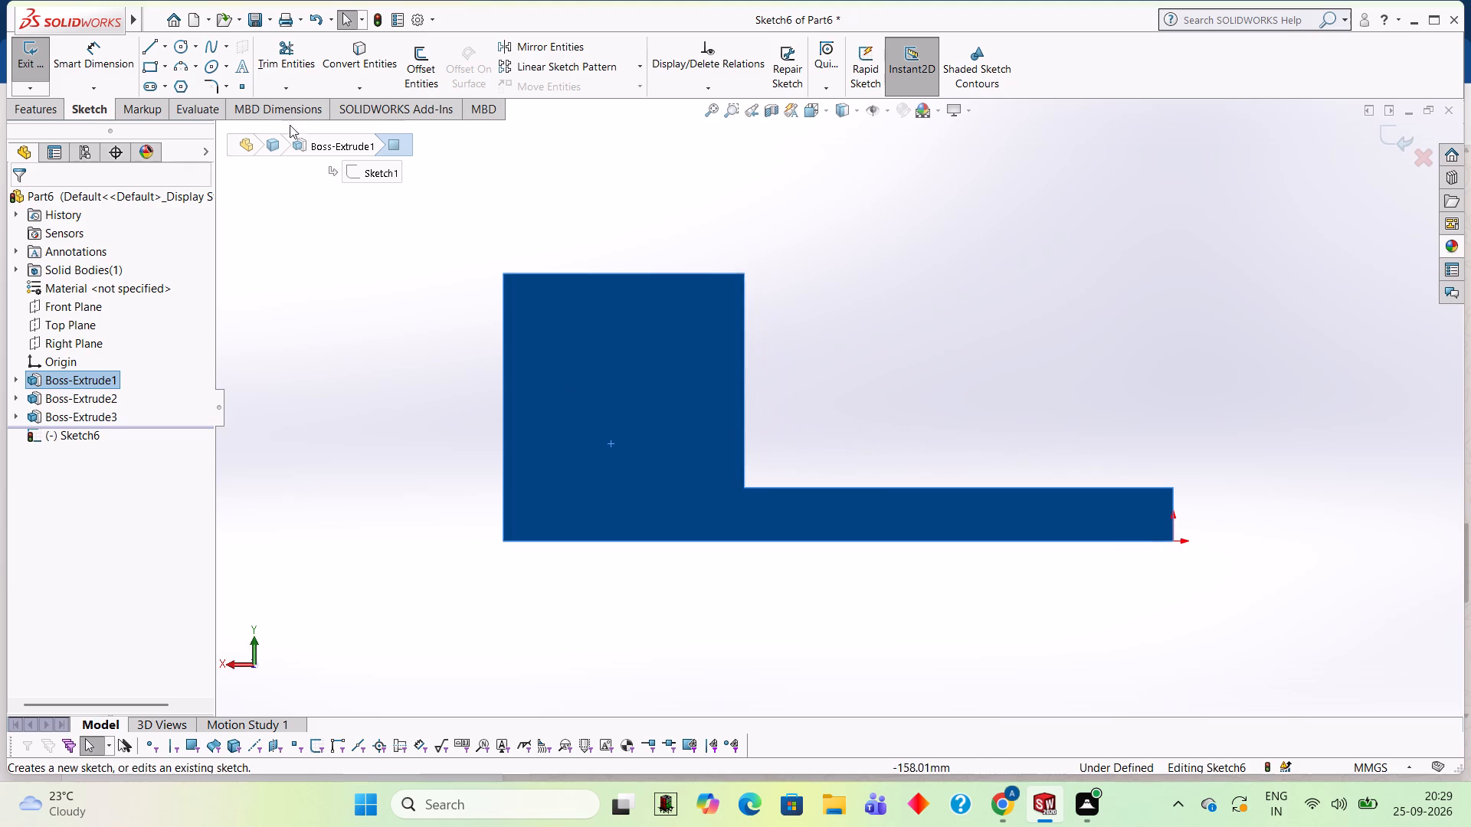
click(152, 47)
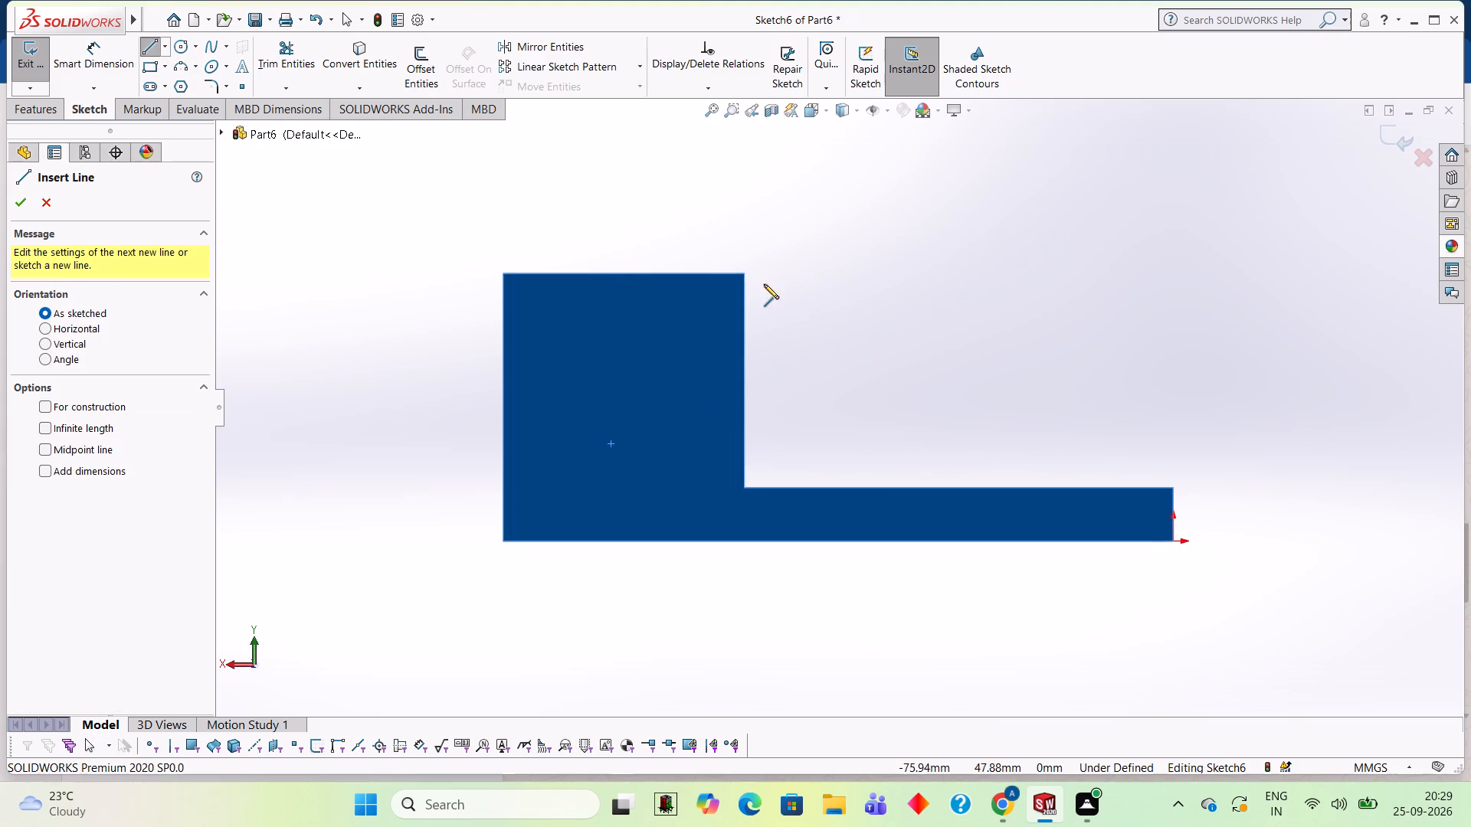
click(742, 272)
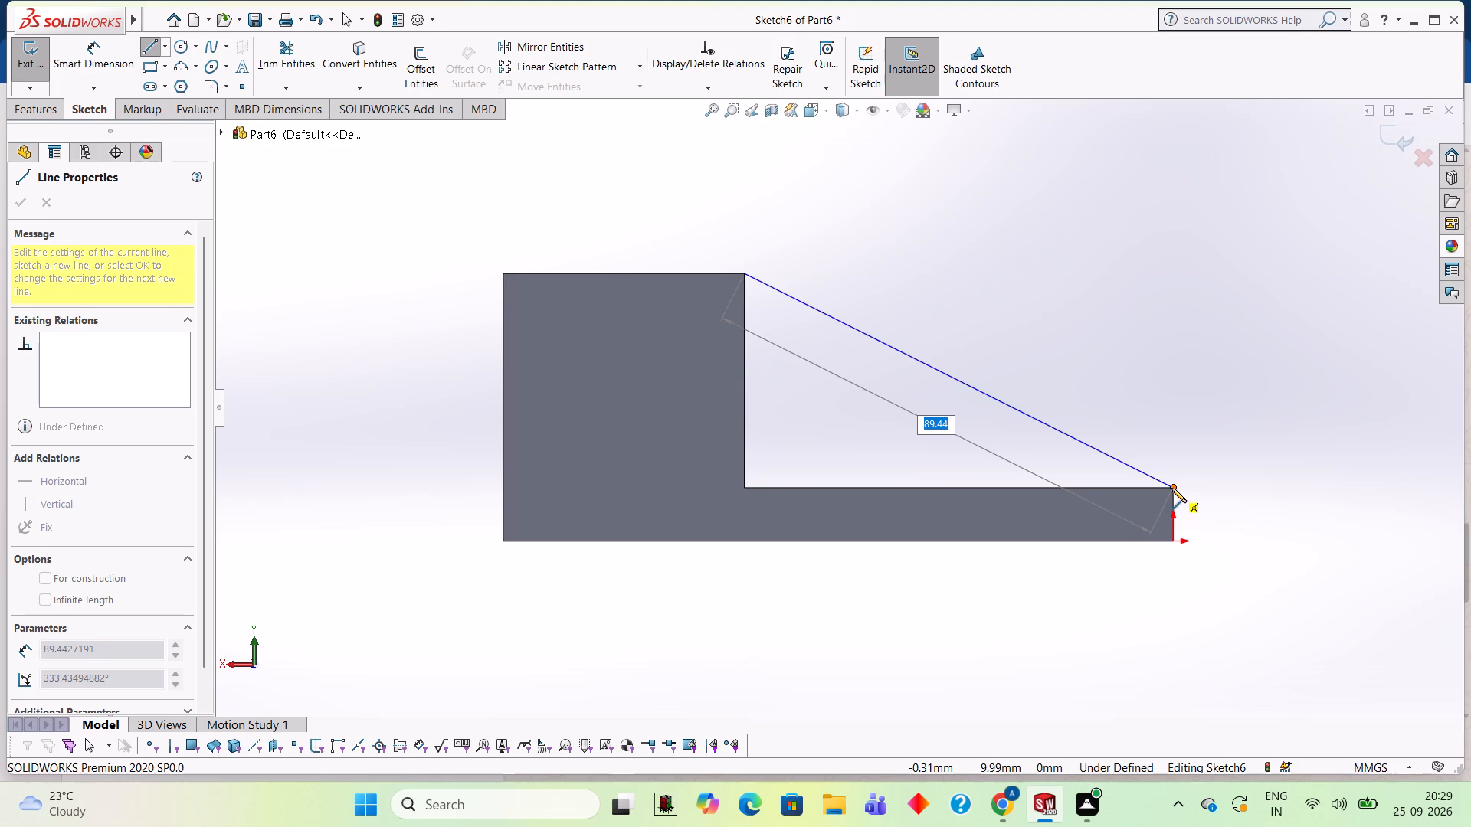
click(1171, 488)
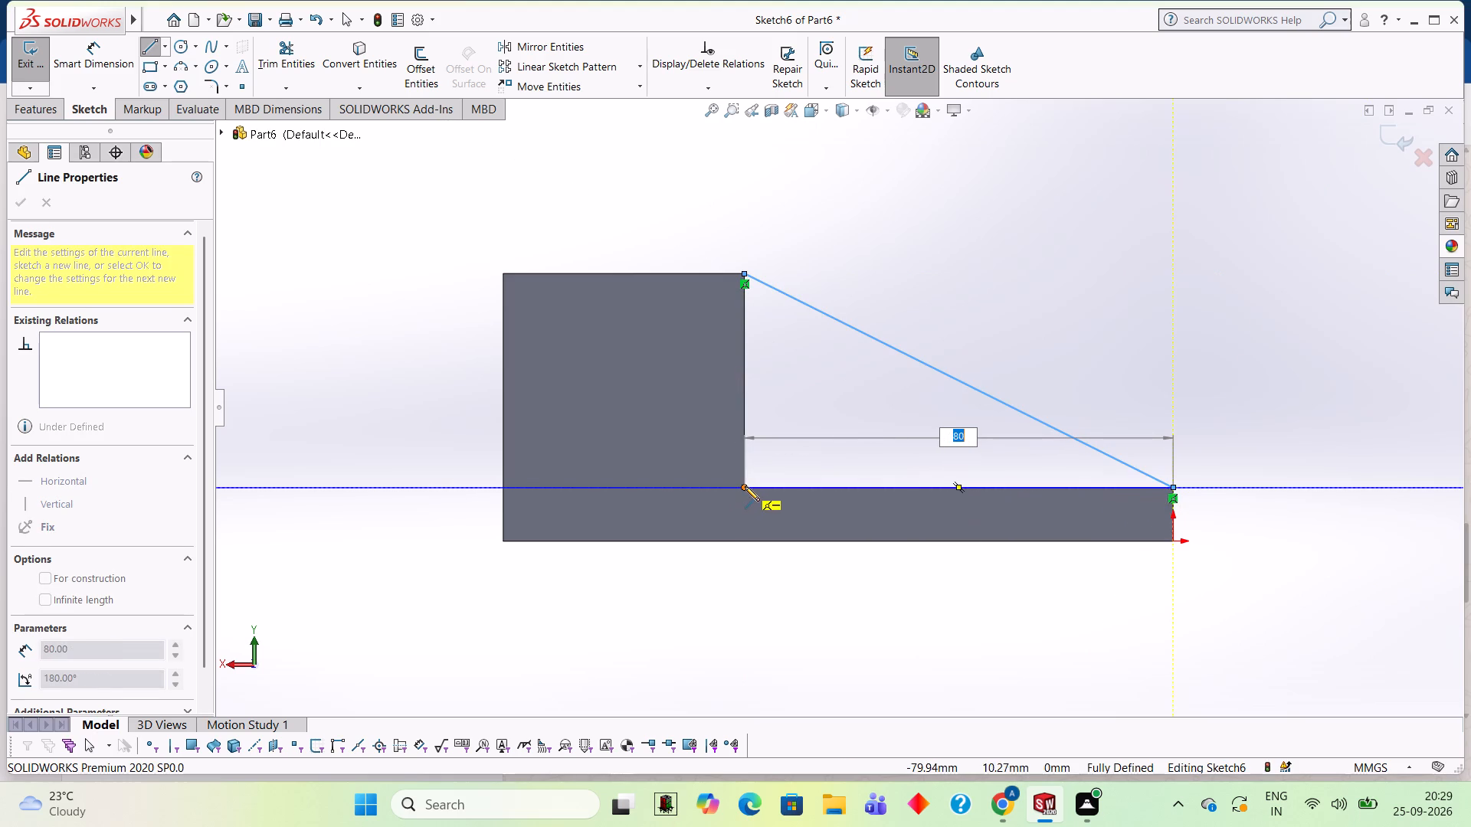
click(744, 486)
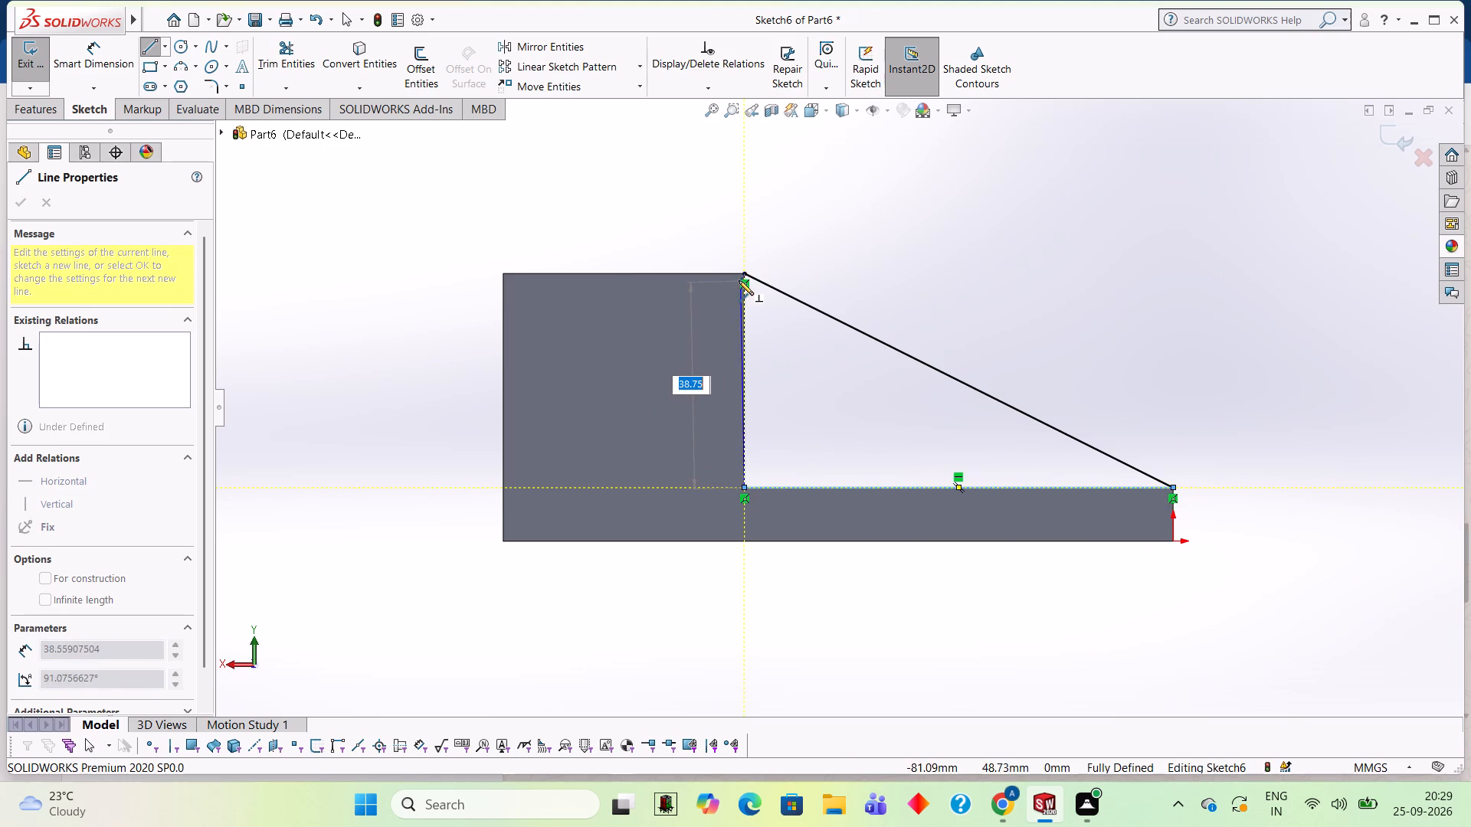
click(744, 275)
Extrude the triangular back sketch 10 mm blind in the reversed direction, towards the inside of the bracket, merged with the body.
middle_drag(1110, 305, 1014, 348)
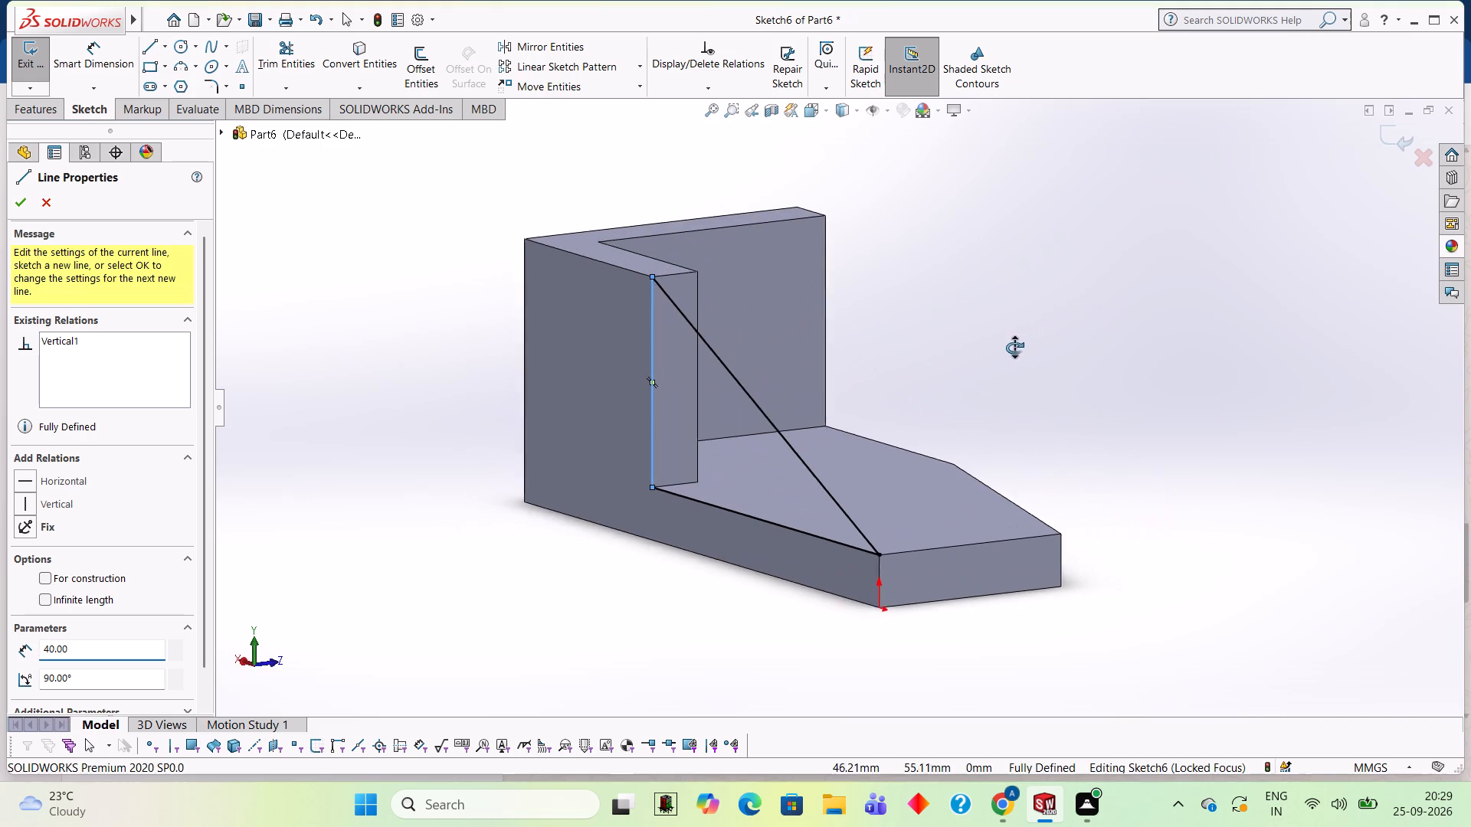
middle_drag(1014, 348, 1014, 348)
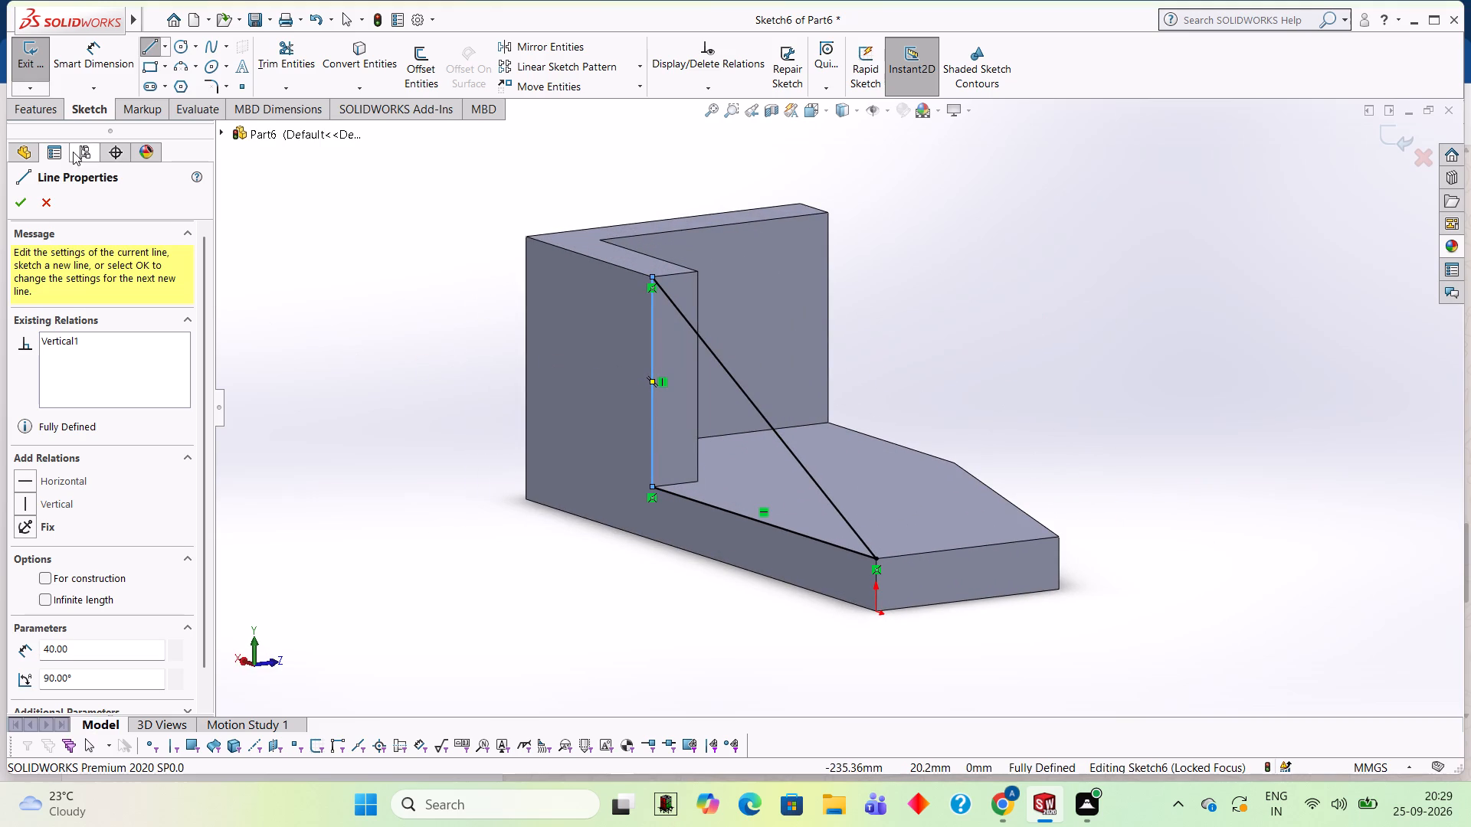
click(40, 112)
click(45, 74)
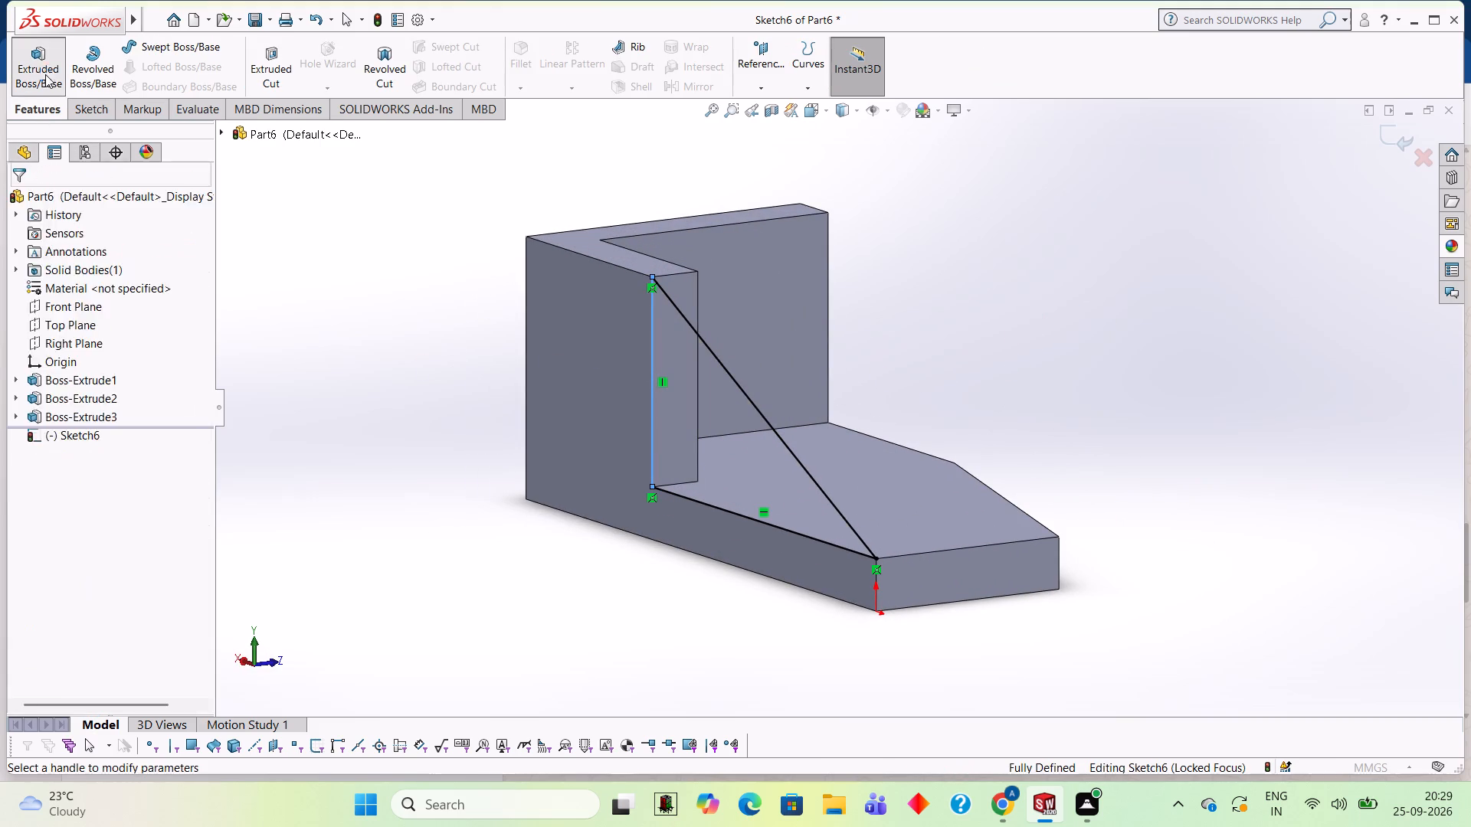
click(19, 308)
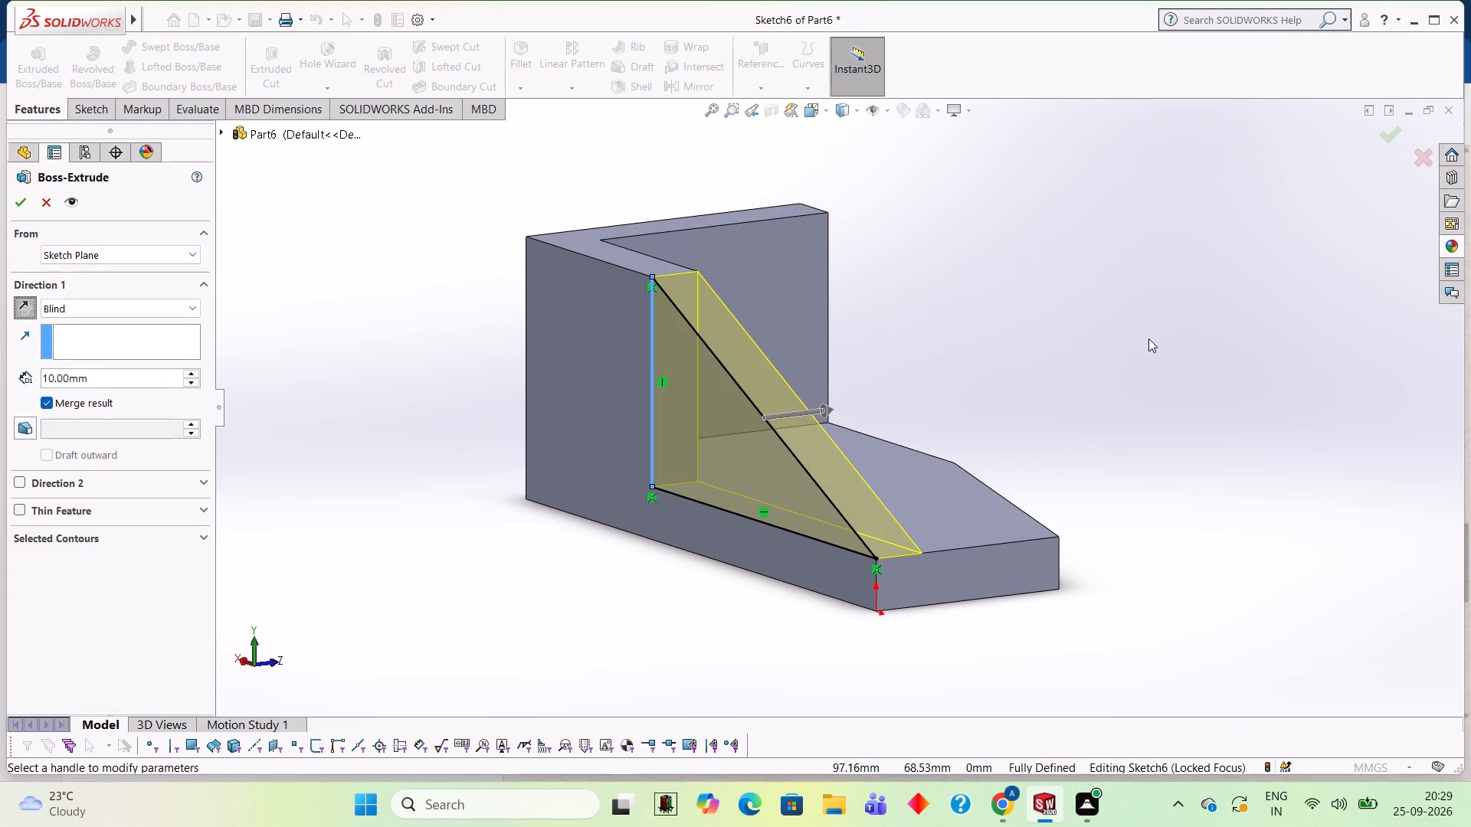
middle_drag(1144, 338, 1086, 345)
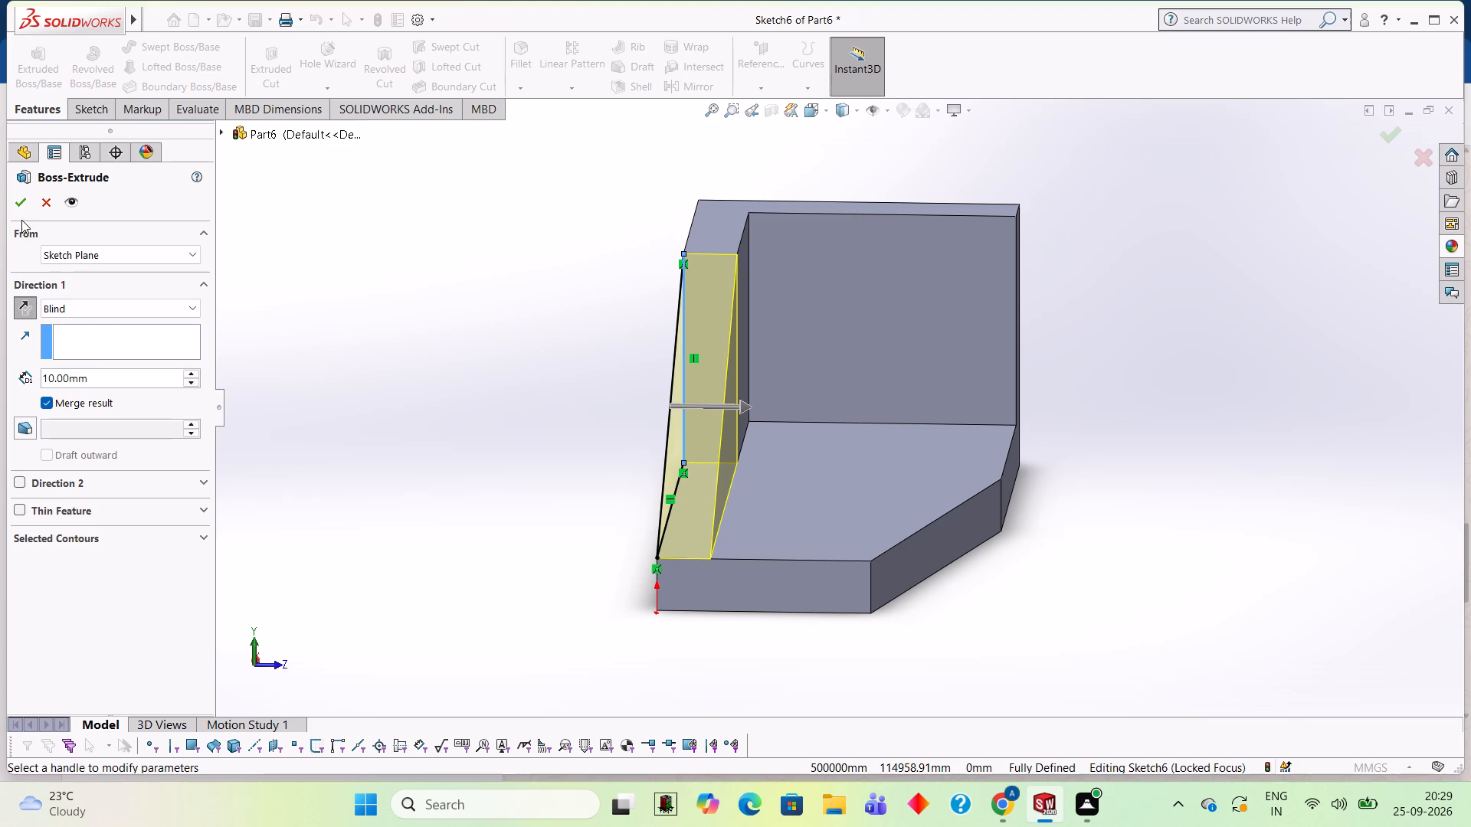
click(18, 199)
click(367, 233)
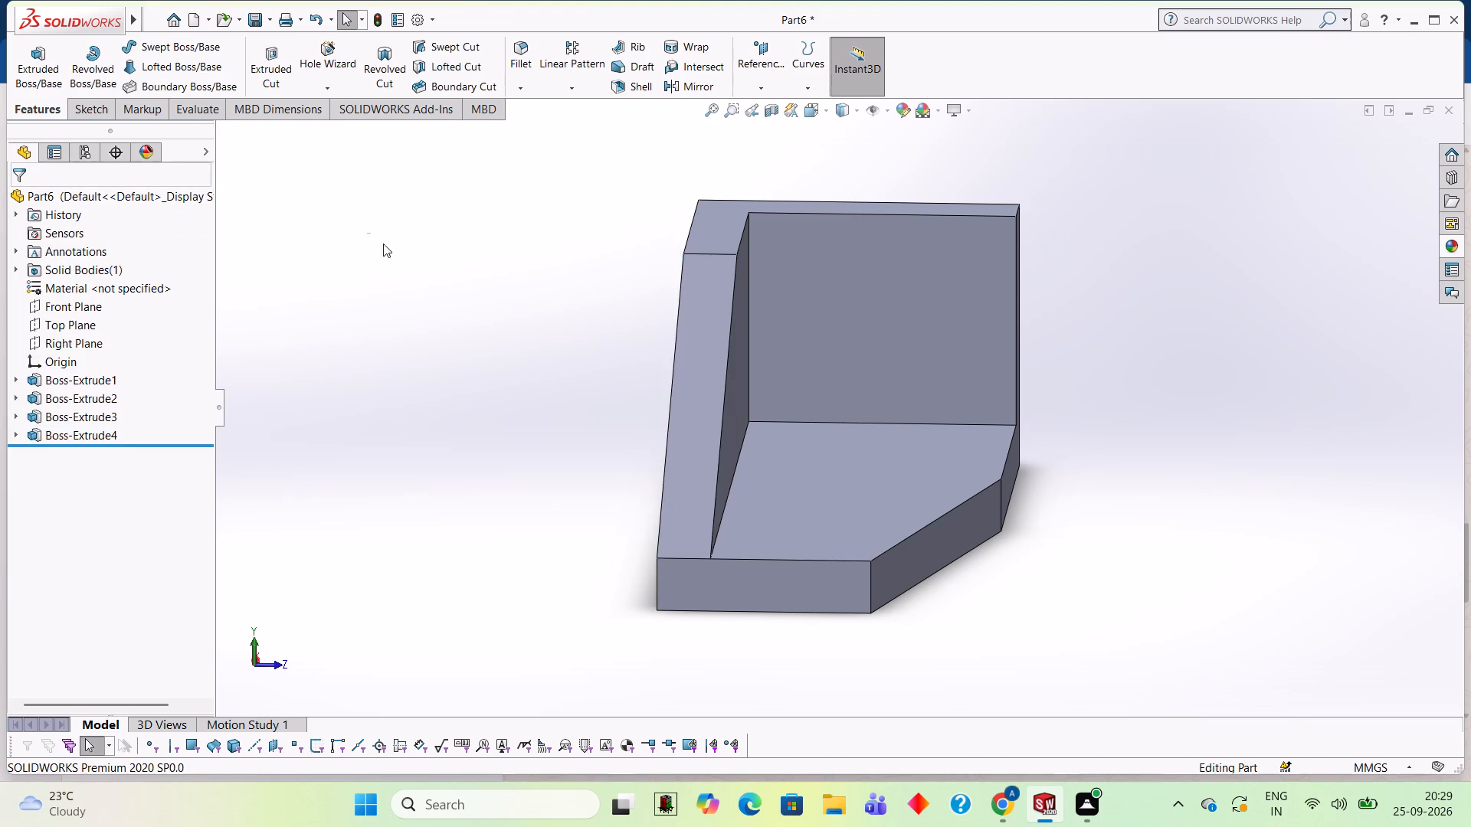
On the base's underside, sketch a closed 55 by 60 mm rectangle from the start of the taper to the square wall's outer edge.
middle_drag(392, 248, 393, 283)
middle_drag(1327, 304, 1181, 301)
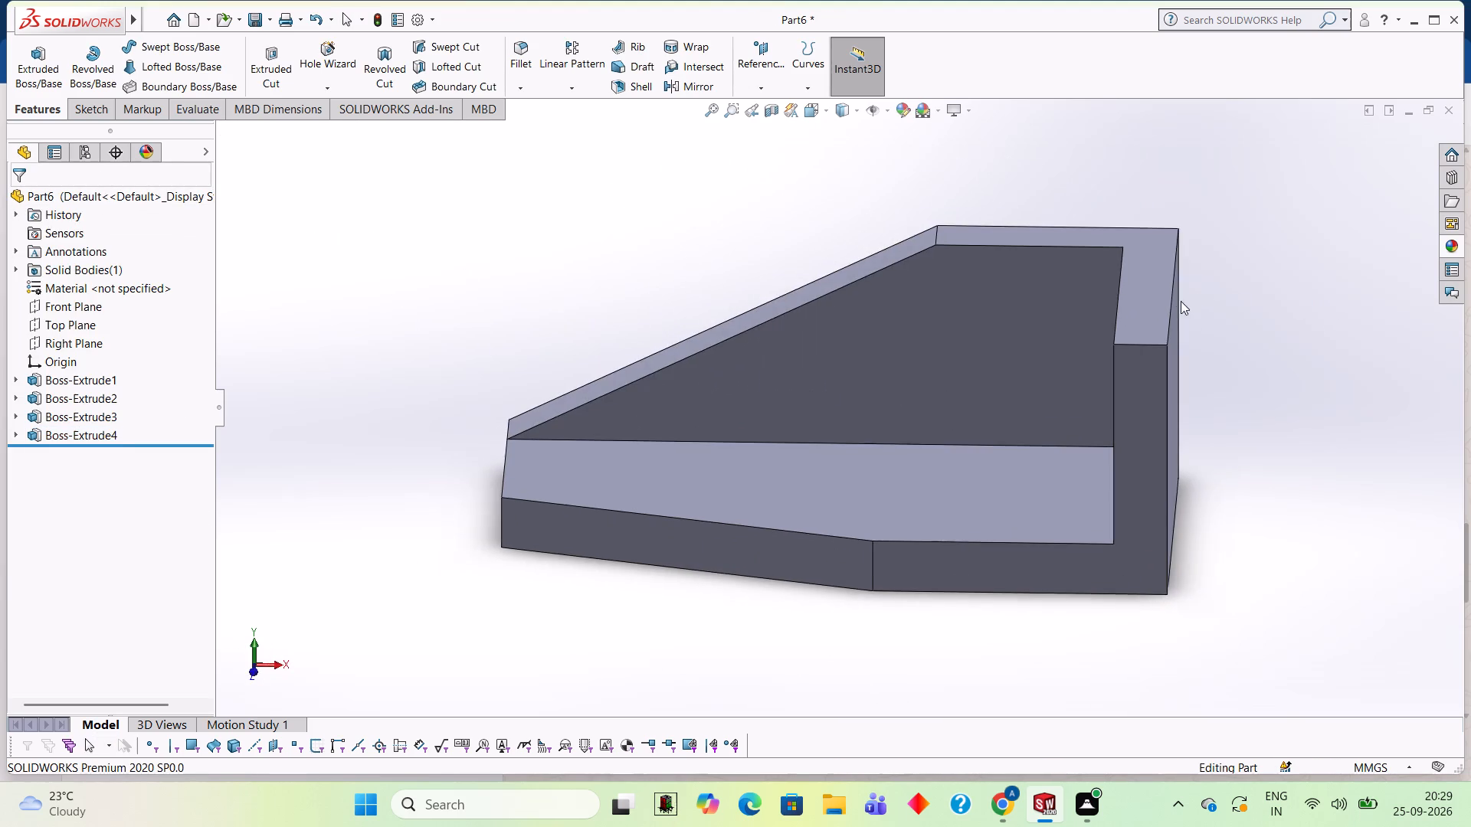
scroll(1269, 256, up, 1)
middle_drag(1256, 238, 1325, 240)
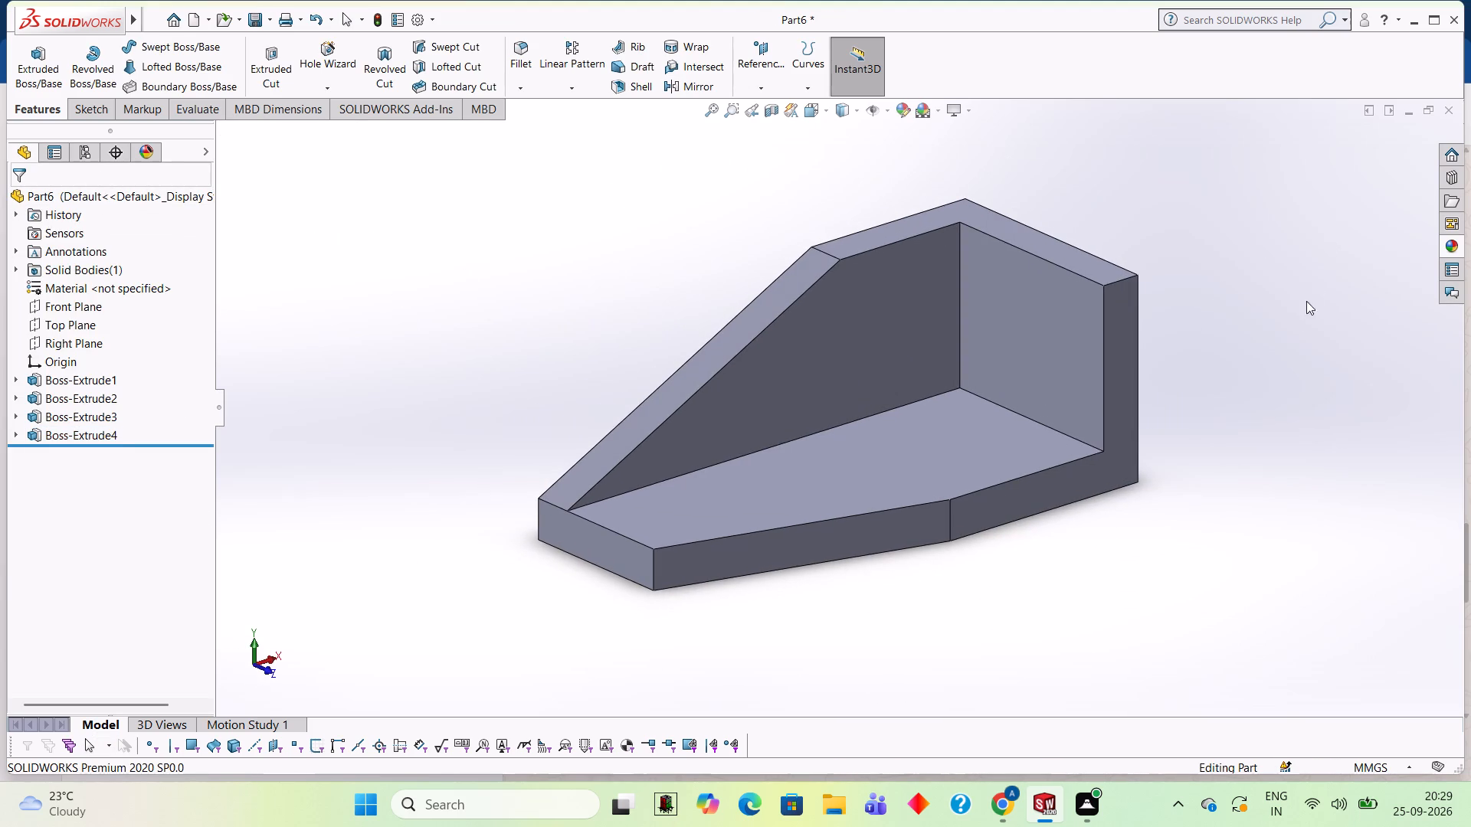
middle_drag(1286, 341, 1291, 283)
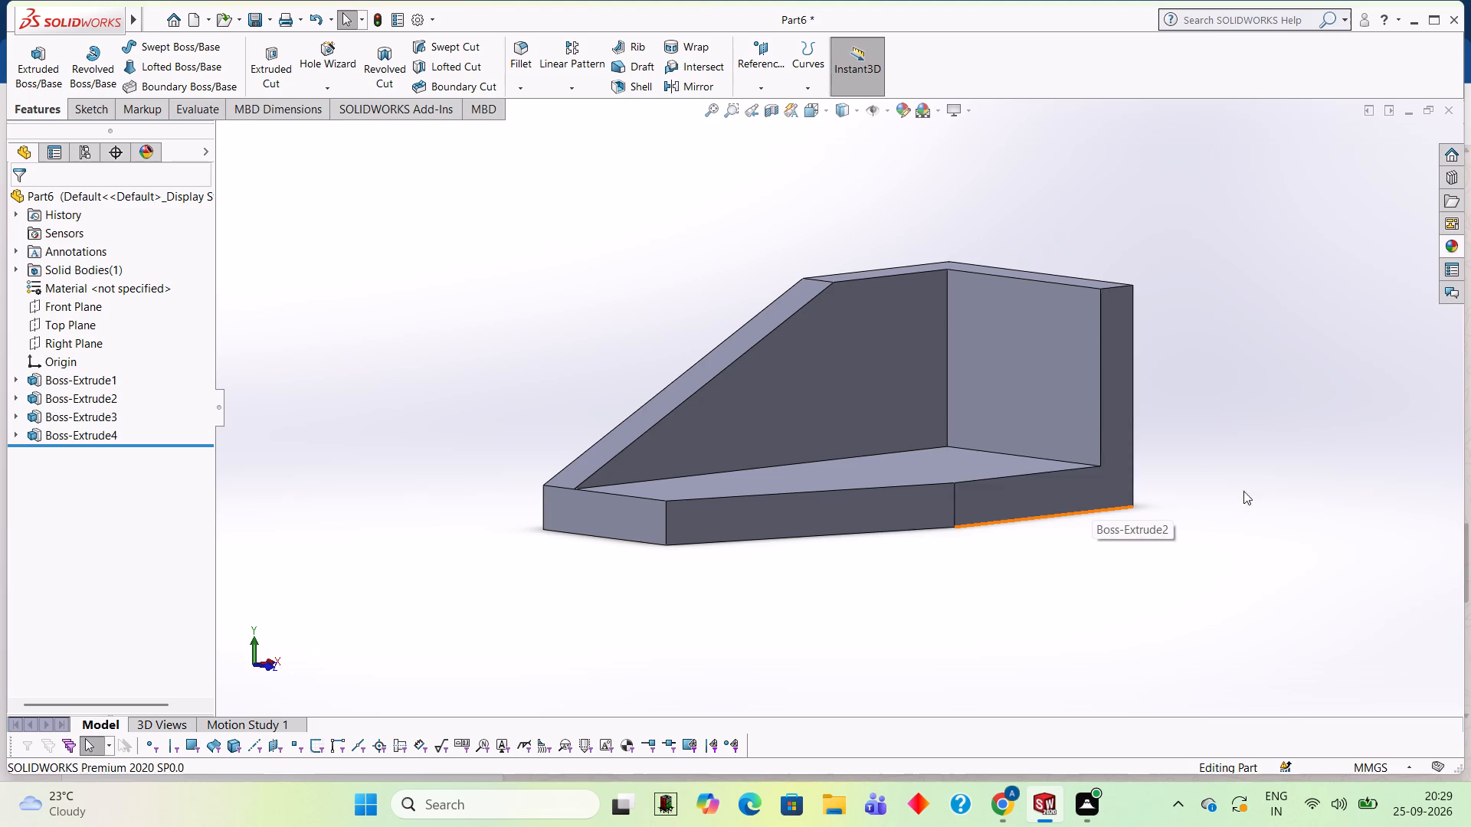
middle_drag(1243, 482, 1181, 287)
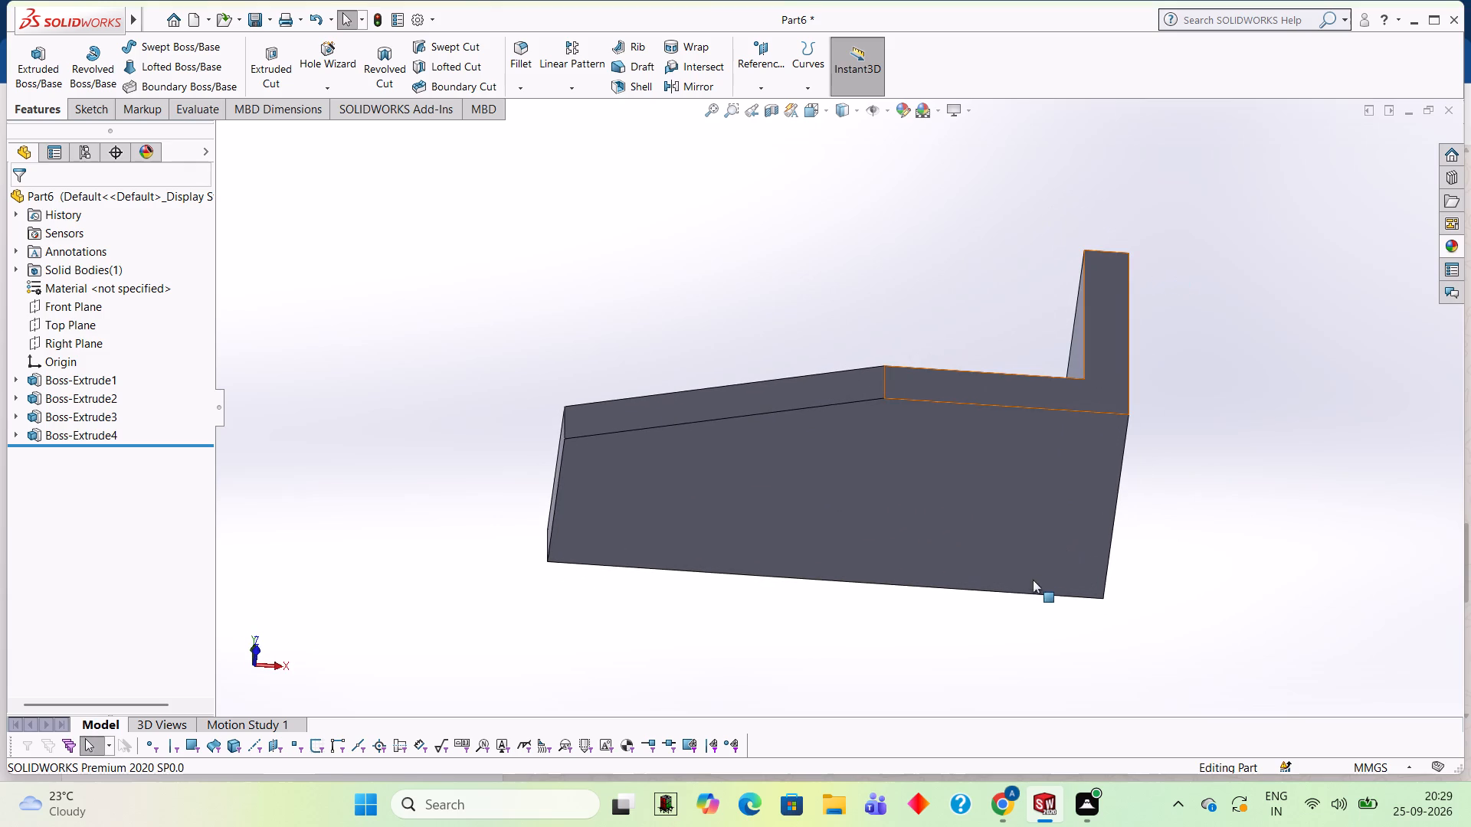
click(1015, 529)
click(1086, 482)
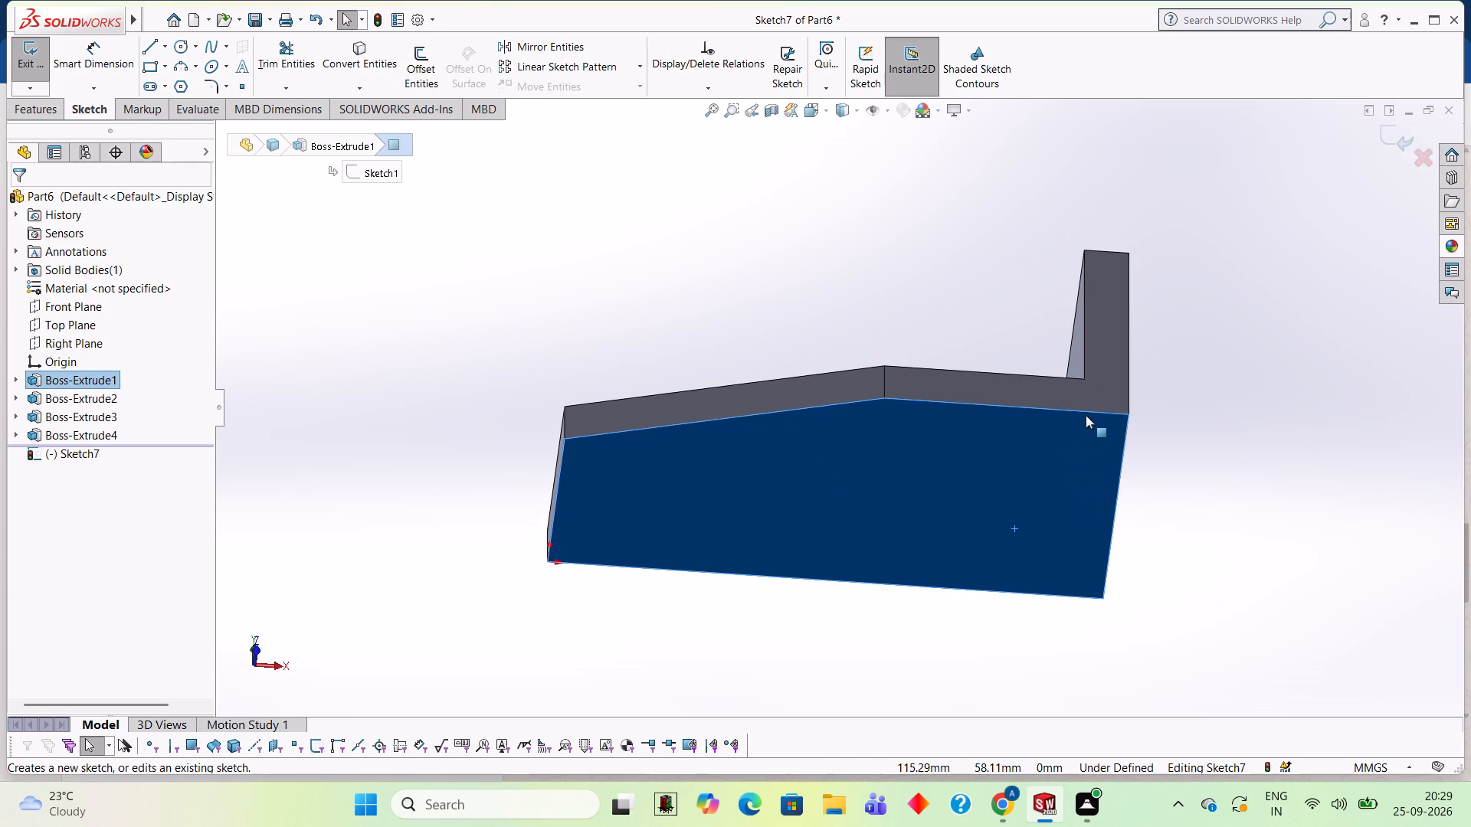
key(ctrl+8)
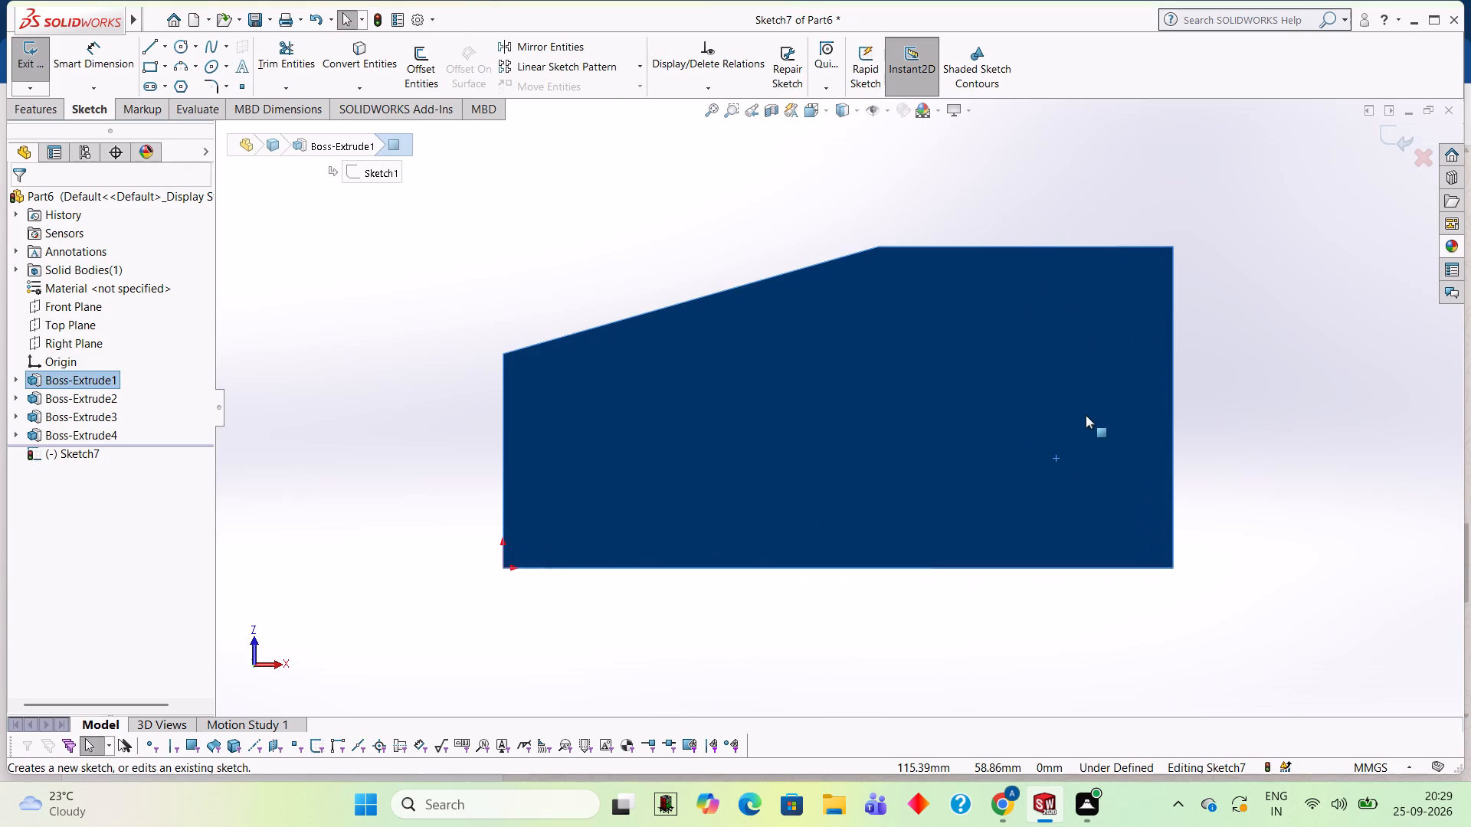
click(145, 53)
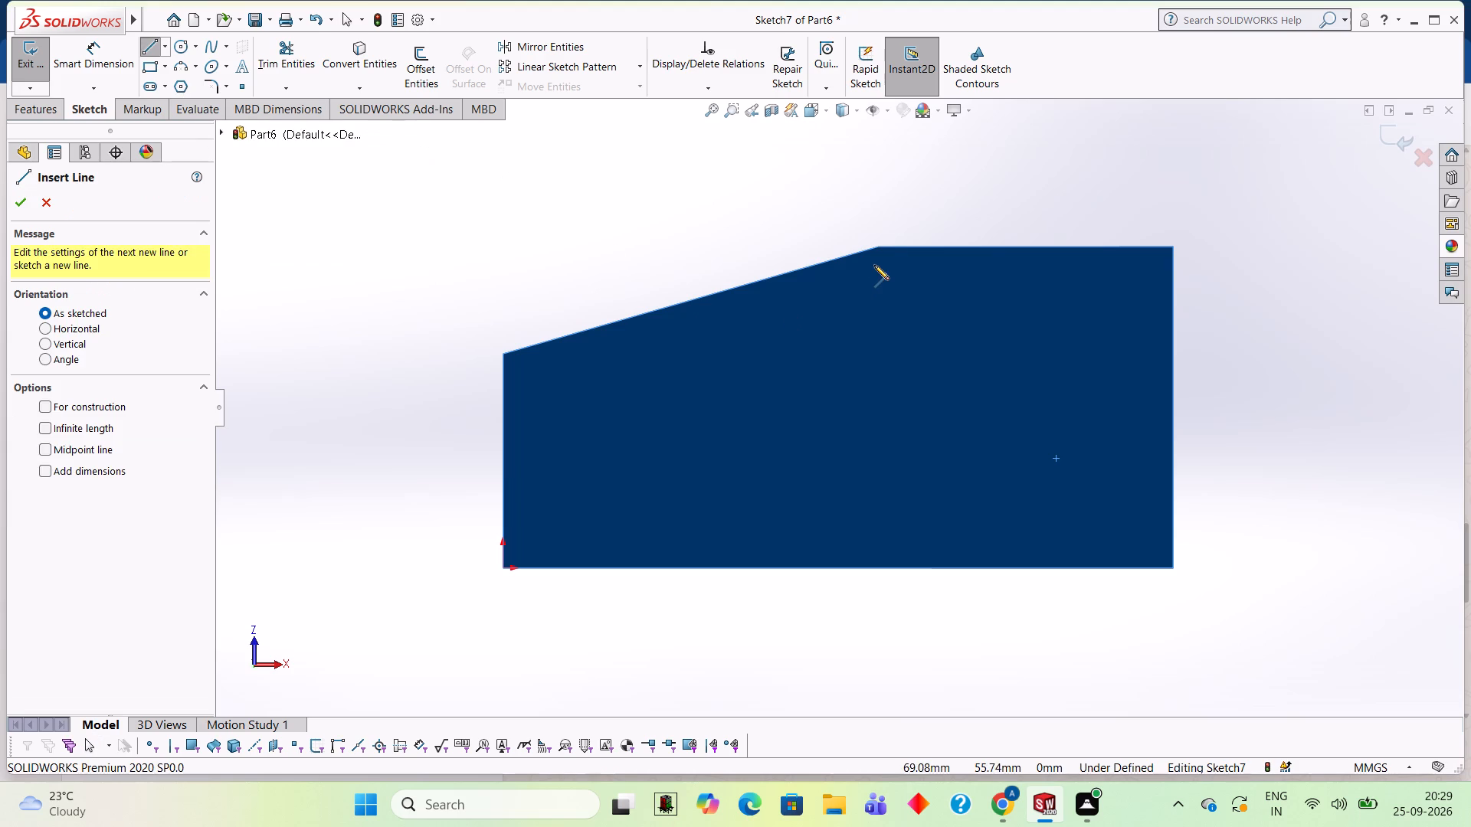
click(876, 245)
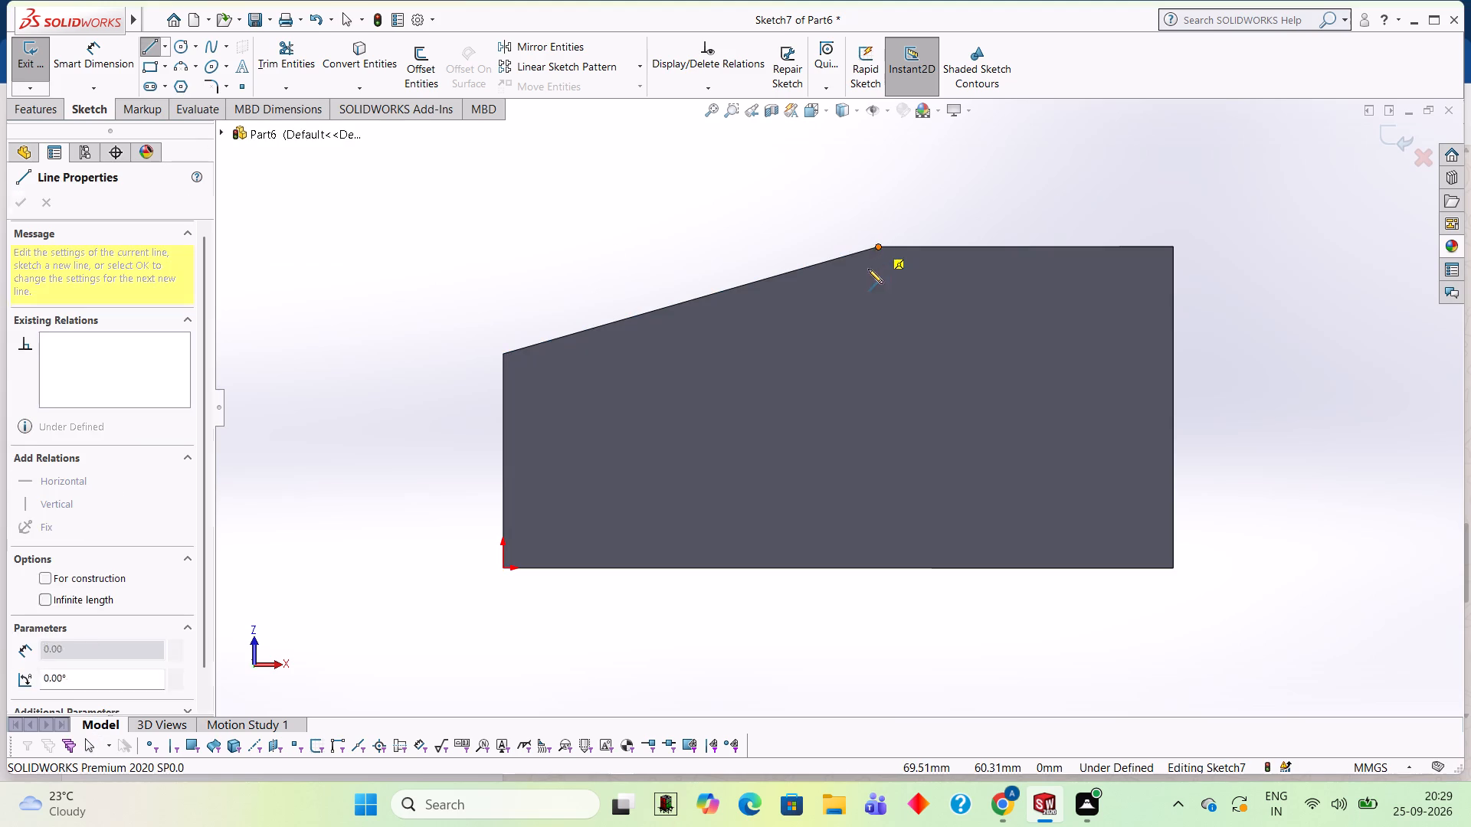
click(1174, 247)
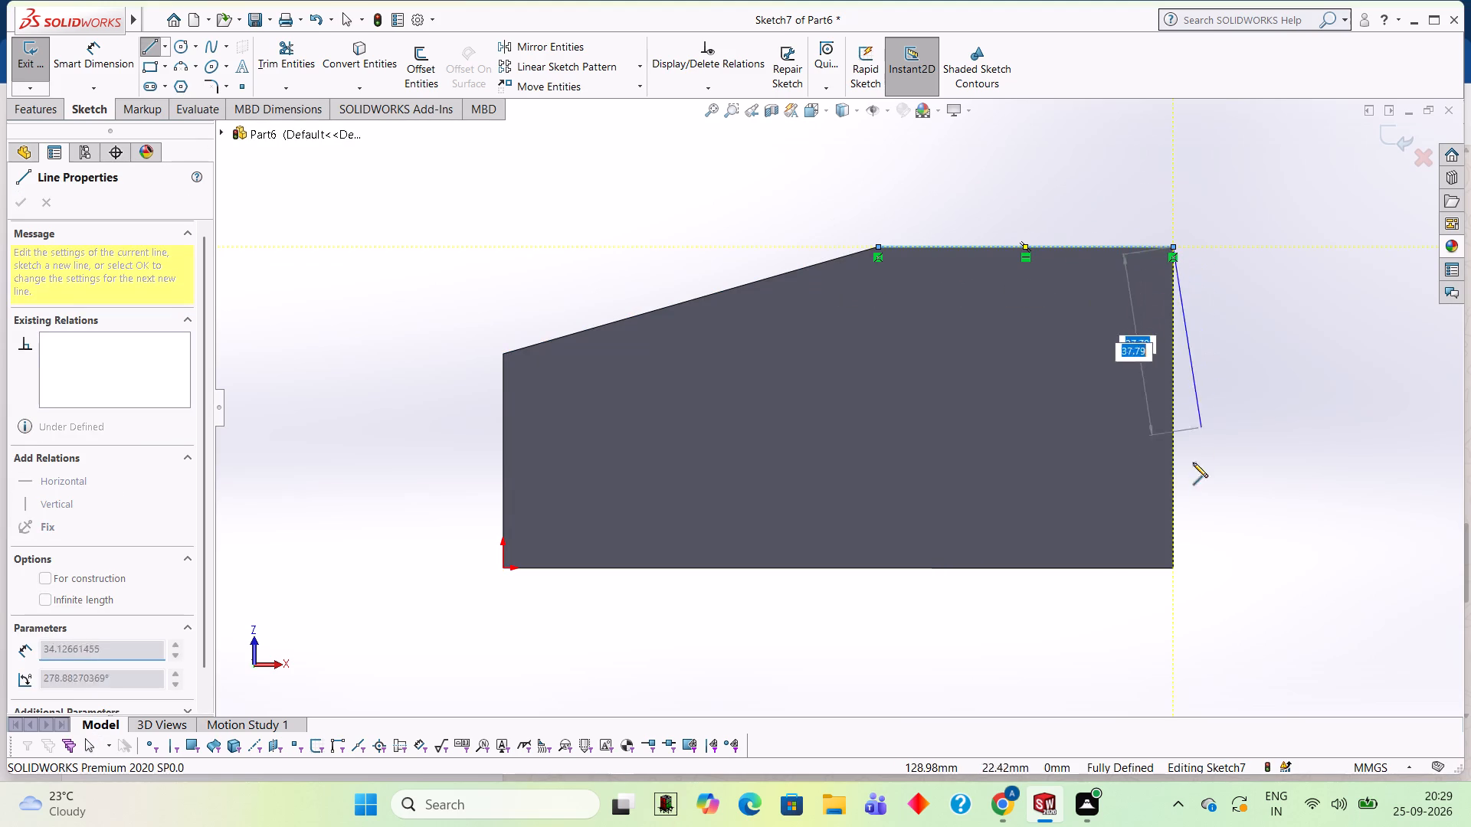
click(1174, 568)
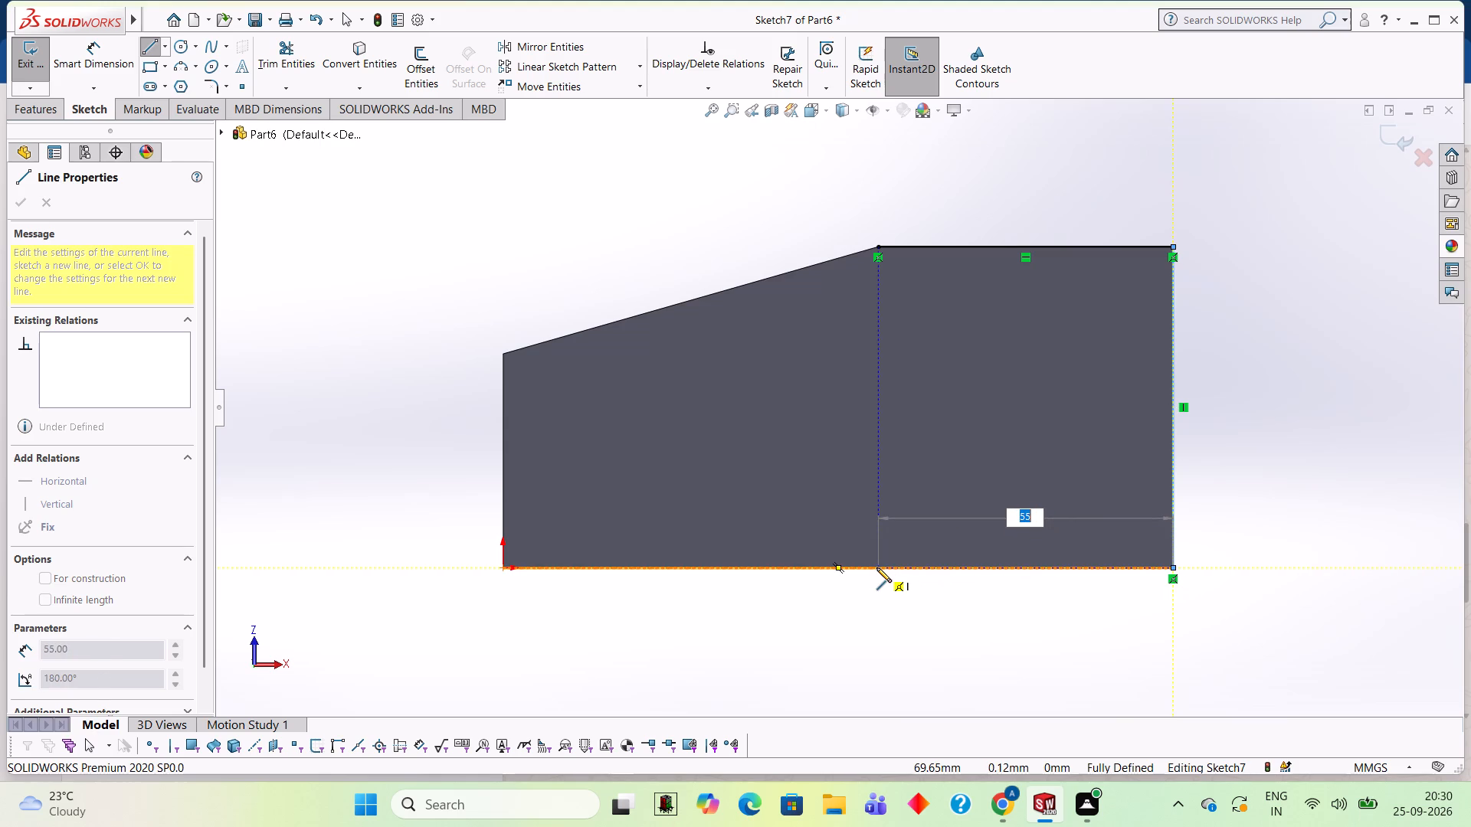
click(876, 567)
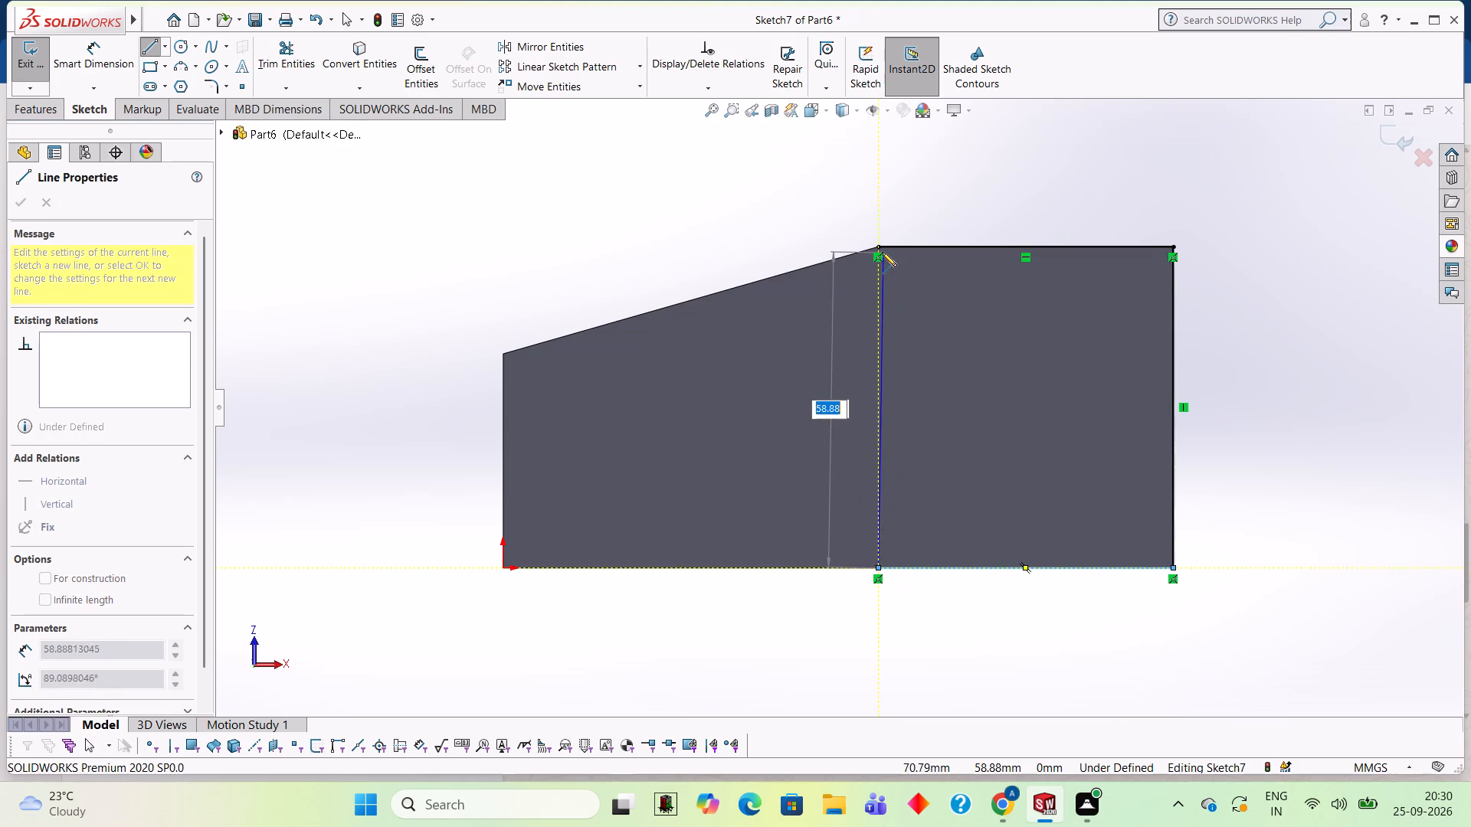
click(879, 250)
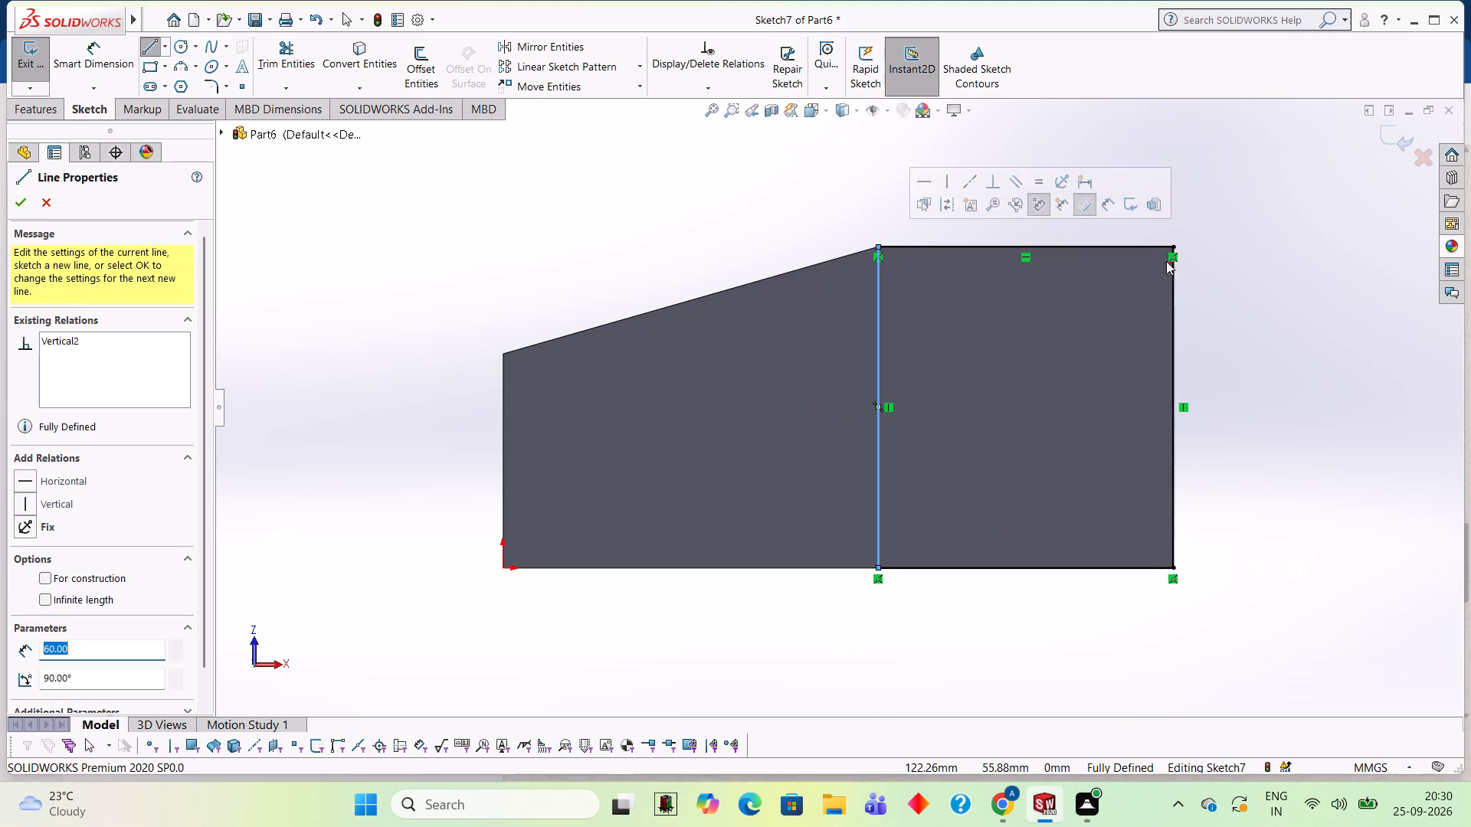
Extrude the underside rectangle 10 mm blind downward, merged with the body.
middle_drag(1248, 227, 1230, 468)
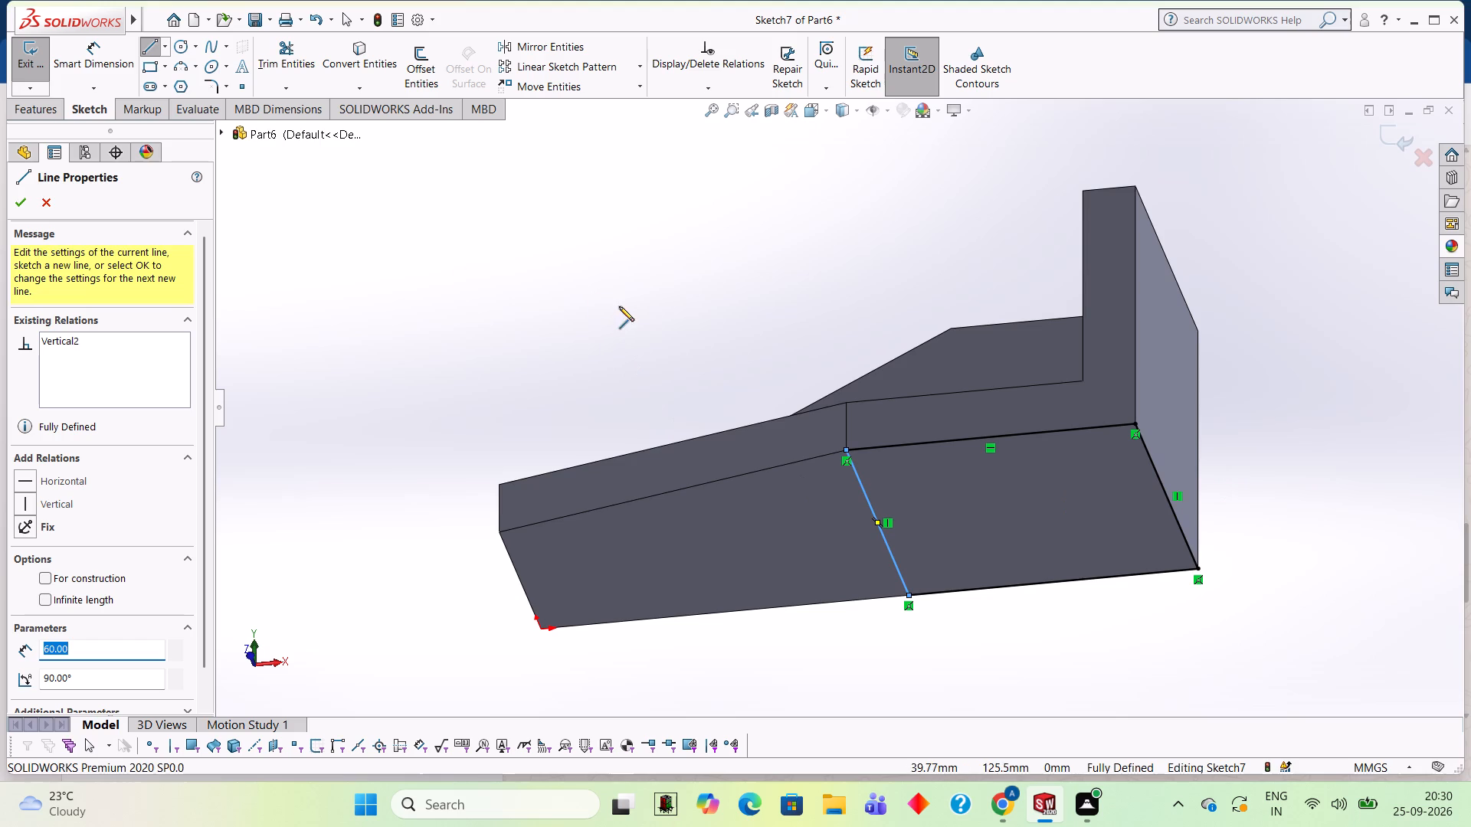
click(54, 112)
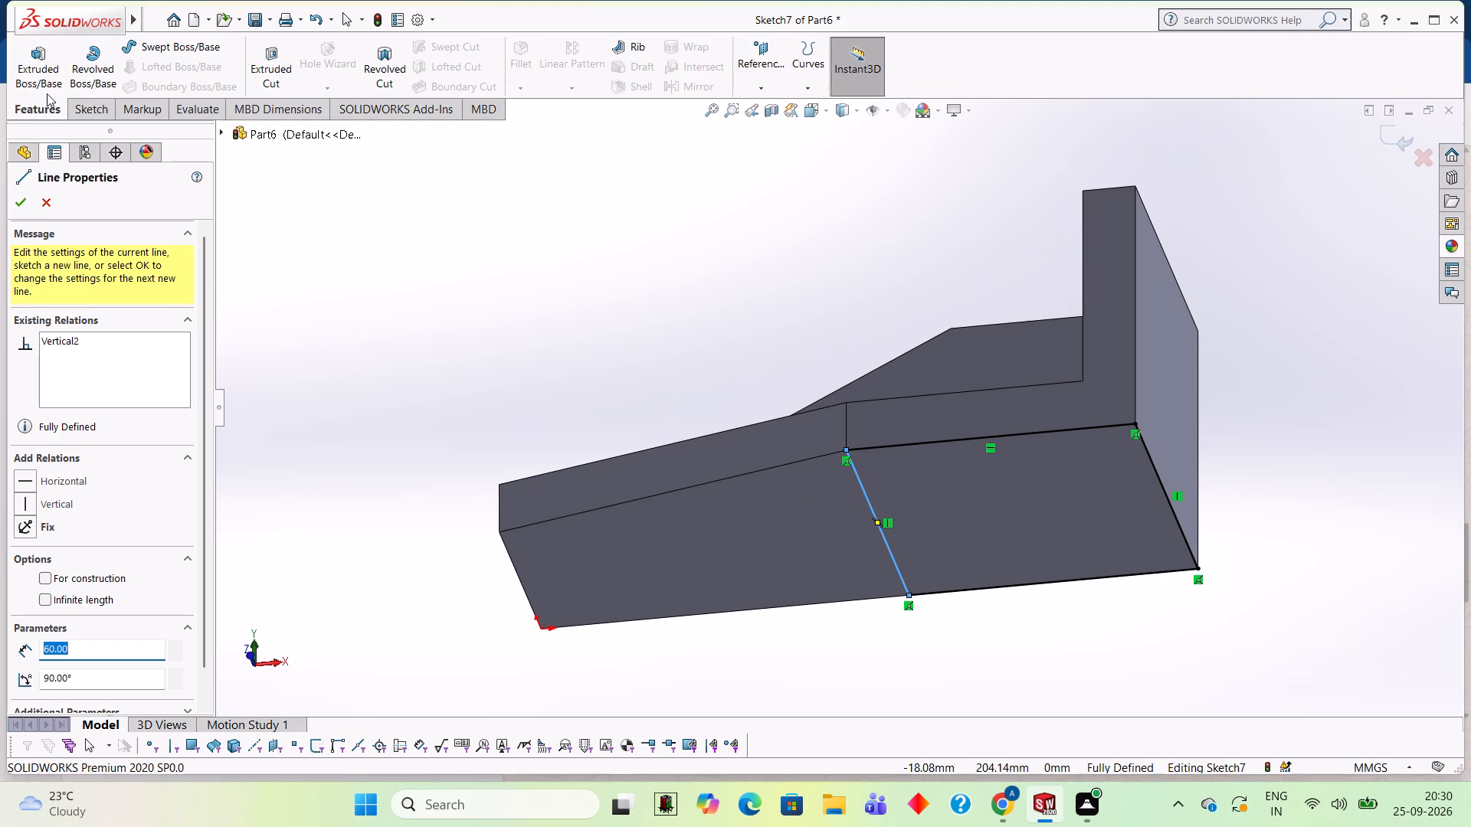
click(45, 87)
middle_drag(443, 256, 515, 298)
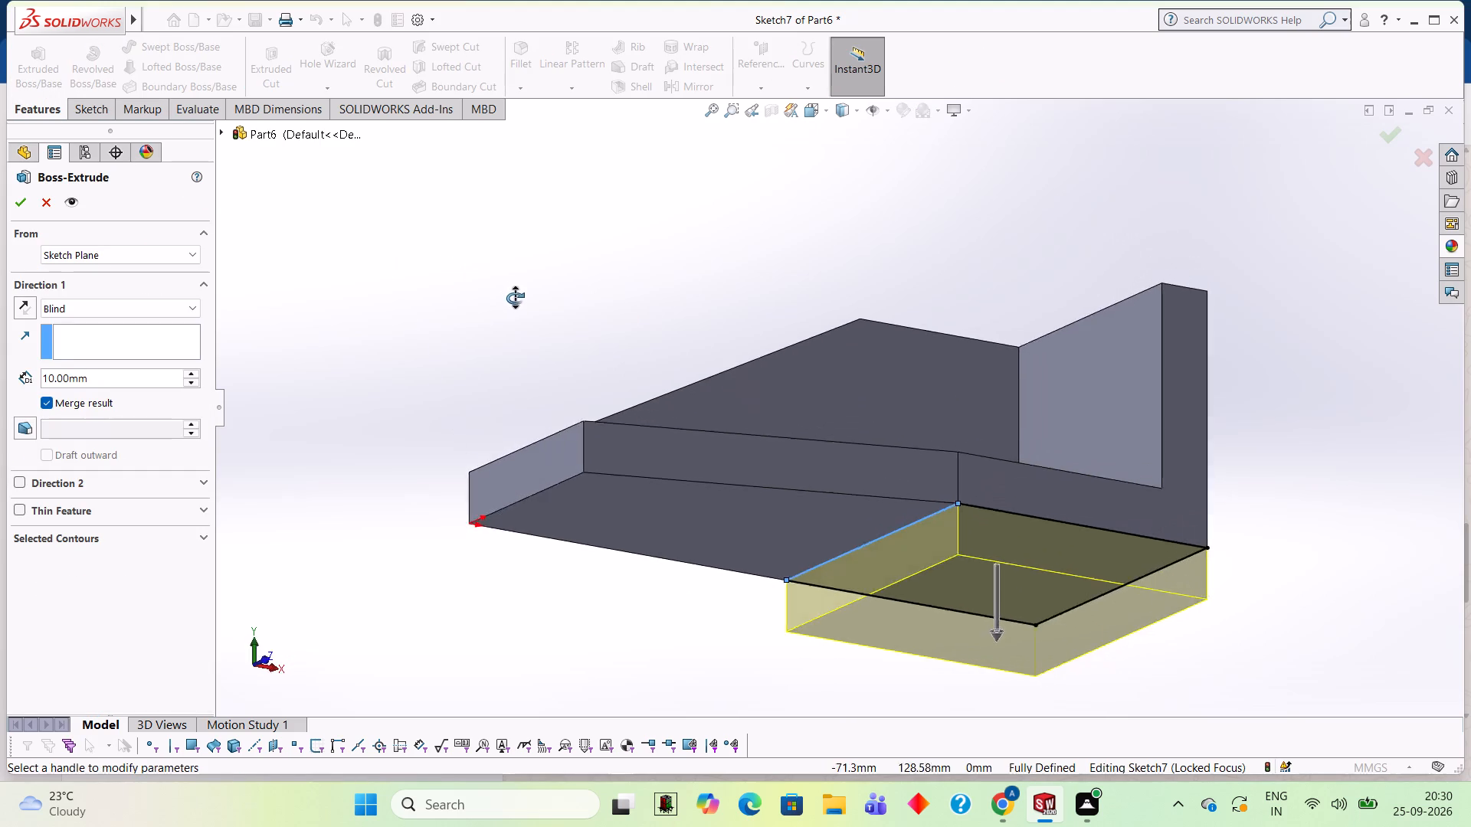
middle_drag(515, 298, 475, 384)
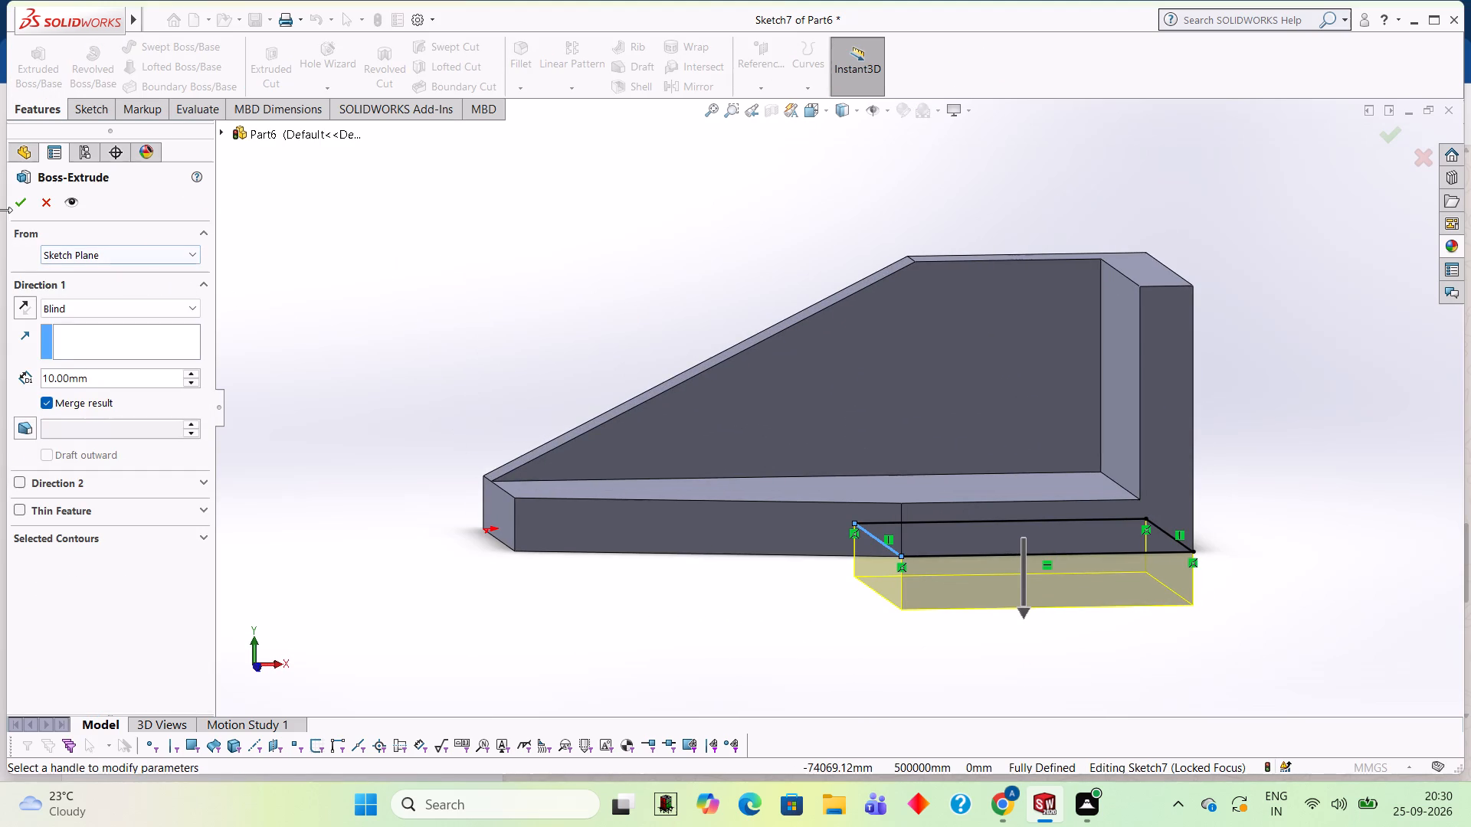
click(27, 208)
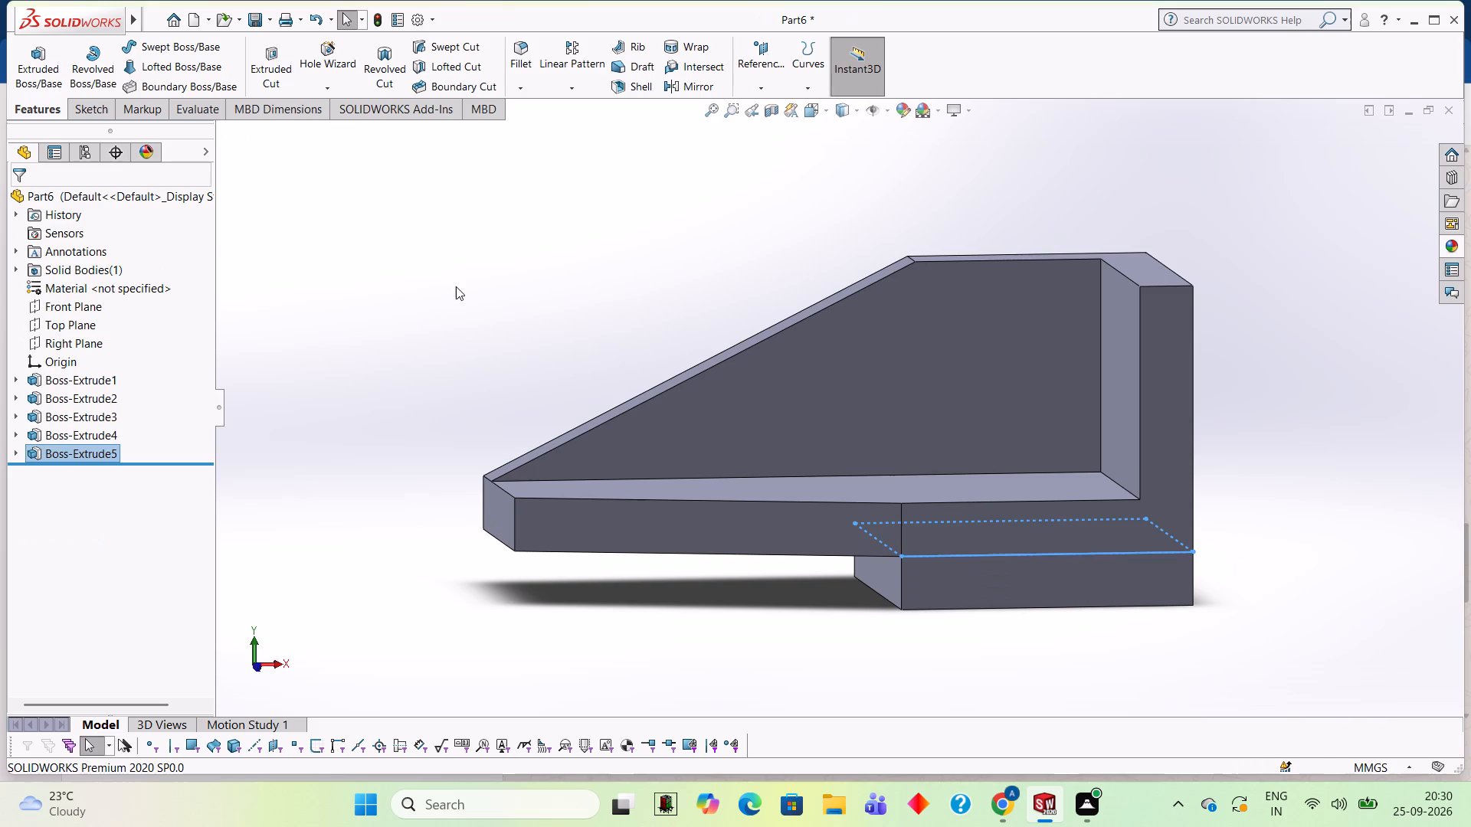
click(456, 285)
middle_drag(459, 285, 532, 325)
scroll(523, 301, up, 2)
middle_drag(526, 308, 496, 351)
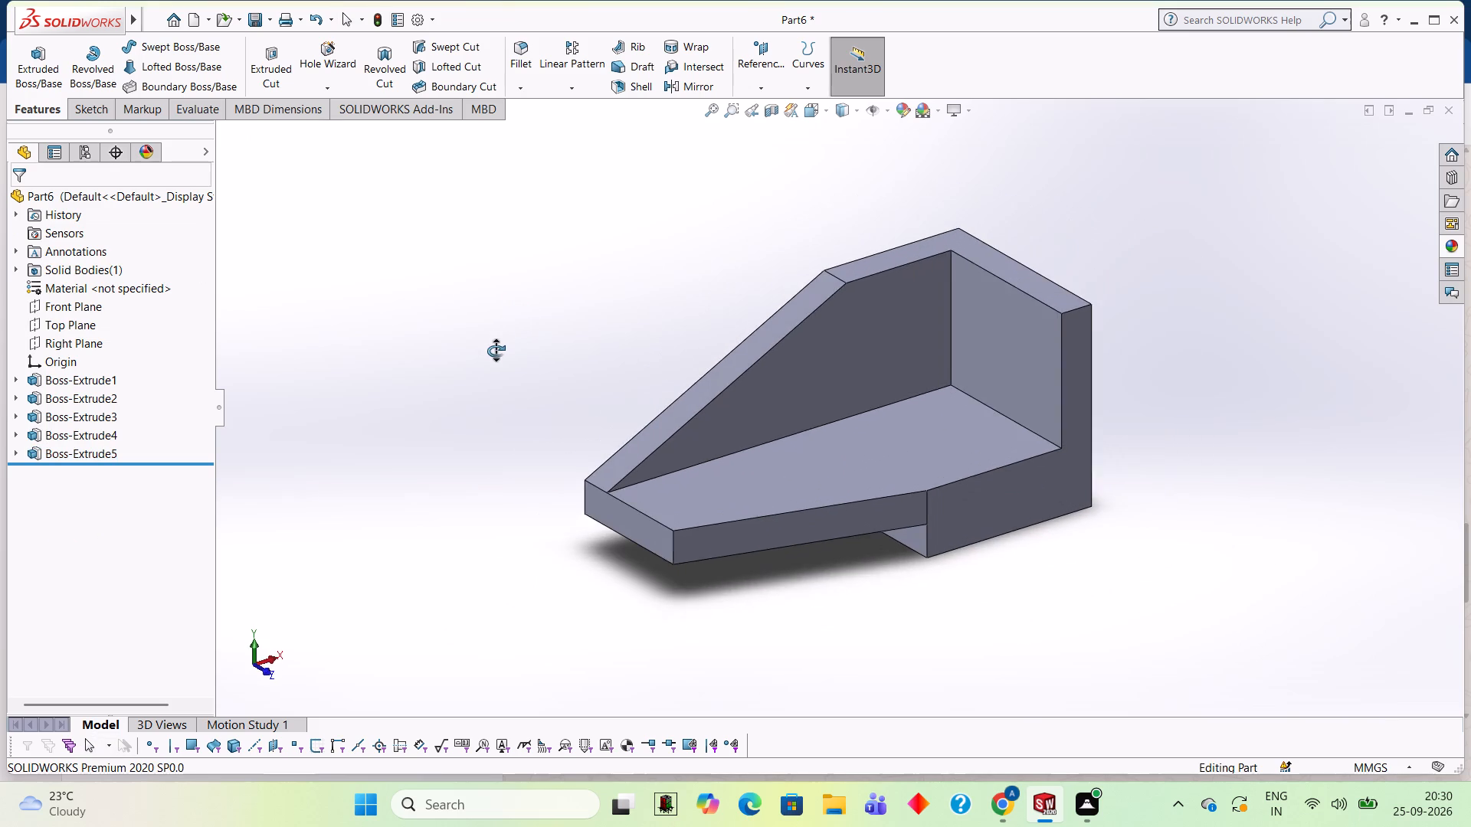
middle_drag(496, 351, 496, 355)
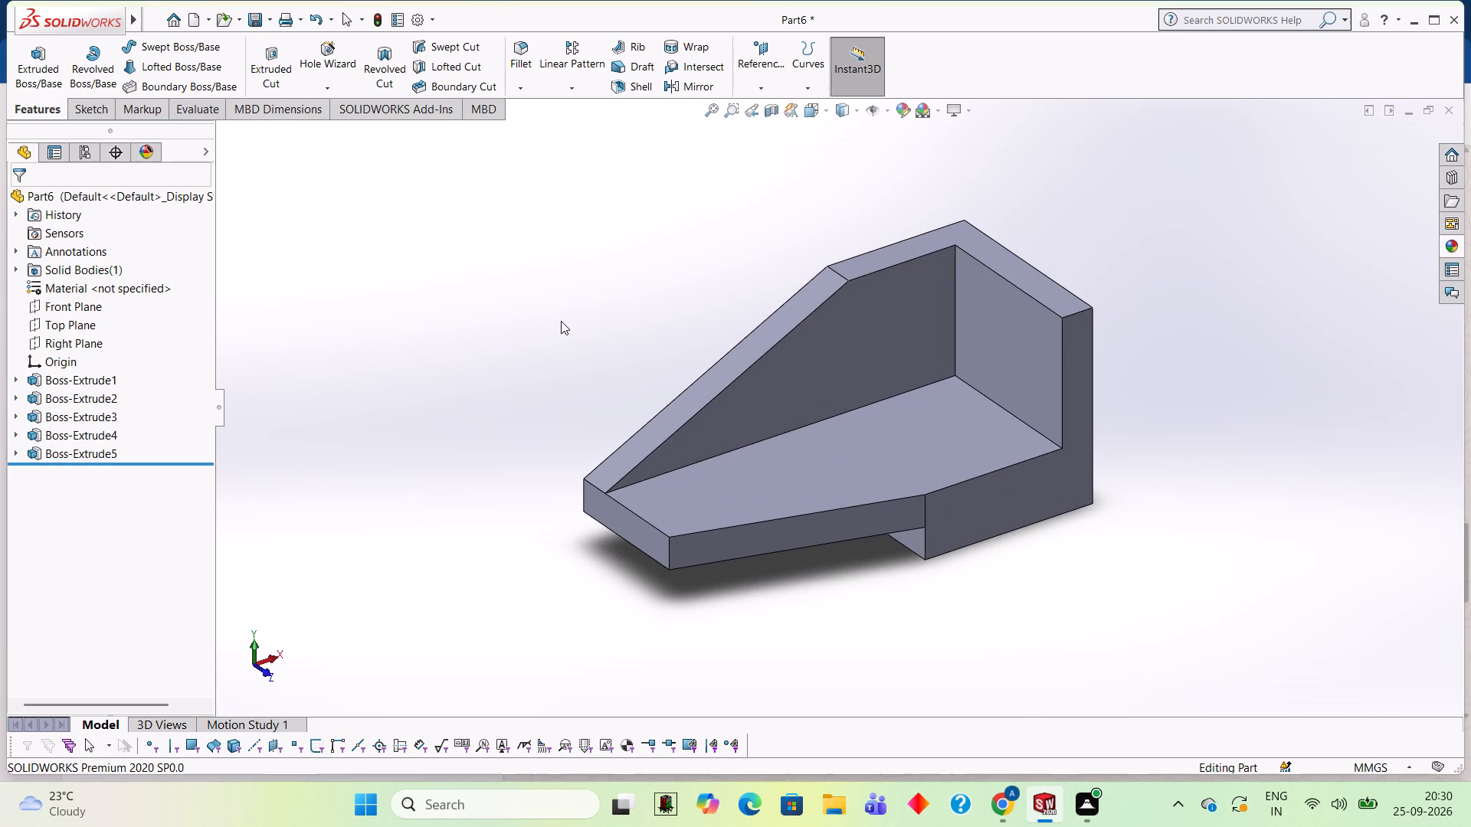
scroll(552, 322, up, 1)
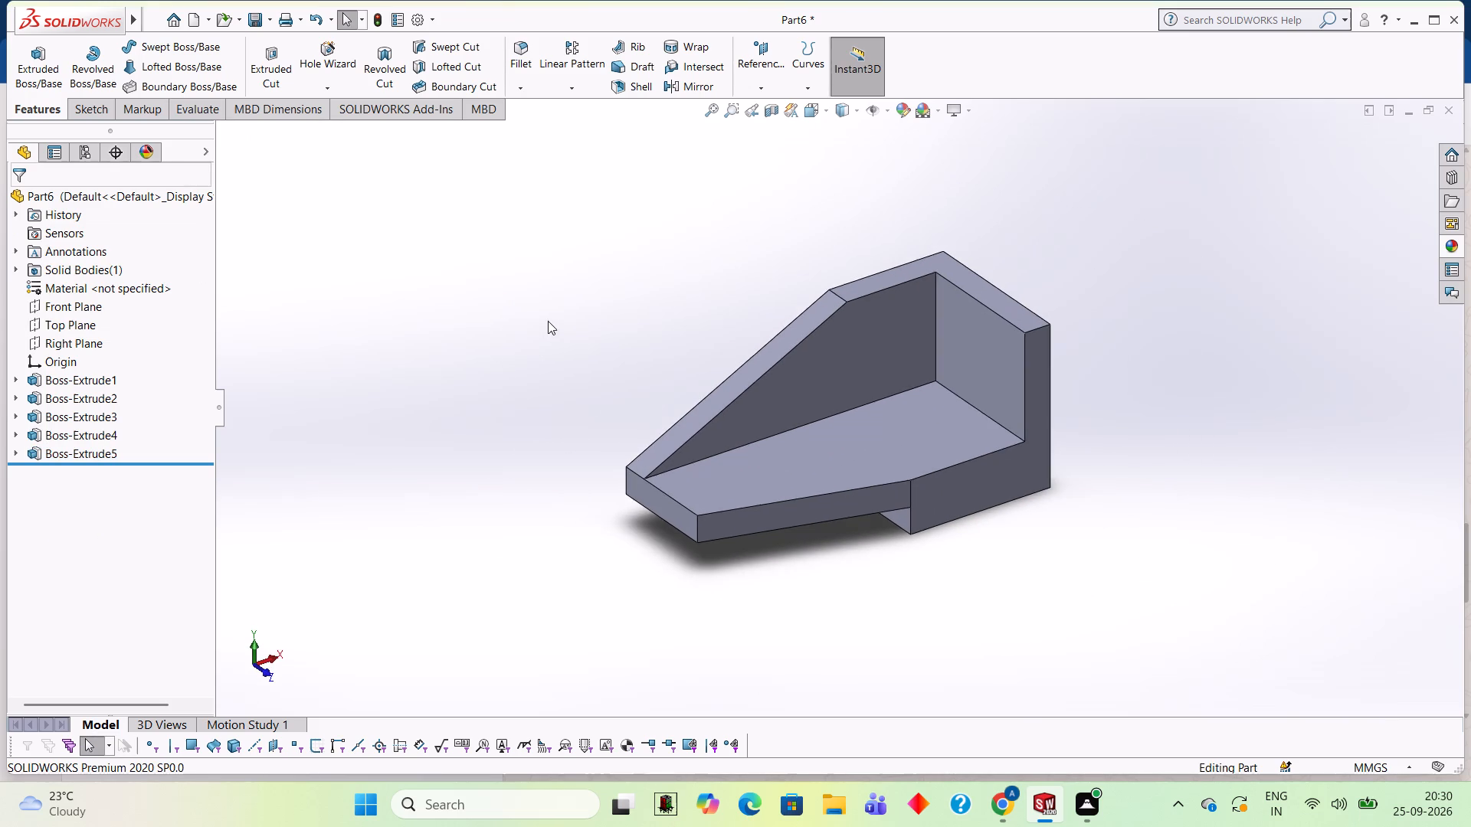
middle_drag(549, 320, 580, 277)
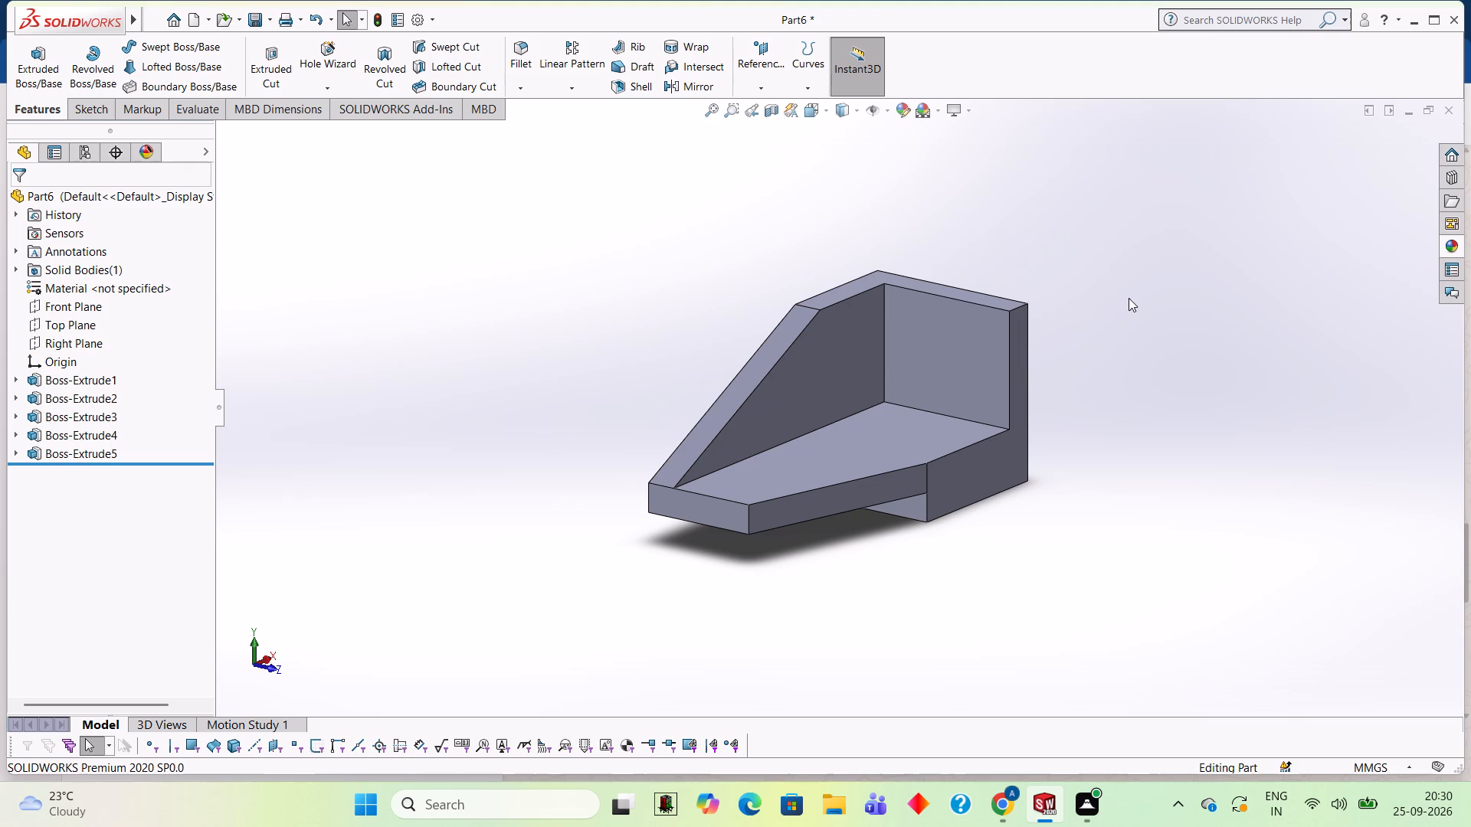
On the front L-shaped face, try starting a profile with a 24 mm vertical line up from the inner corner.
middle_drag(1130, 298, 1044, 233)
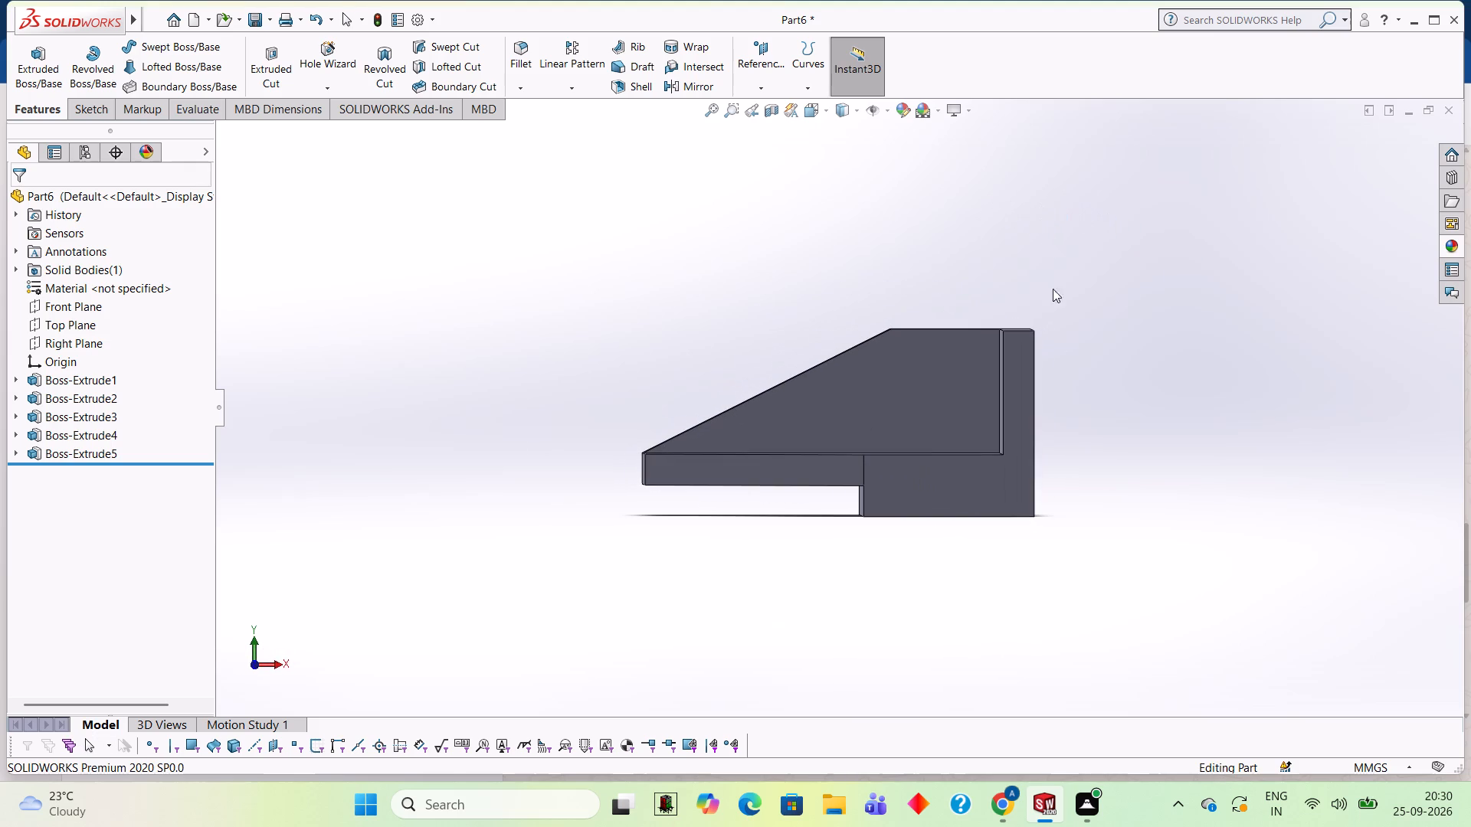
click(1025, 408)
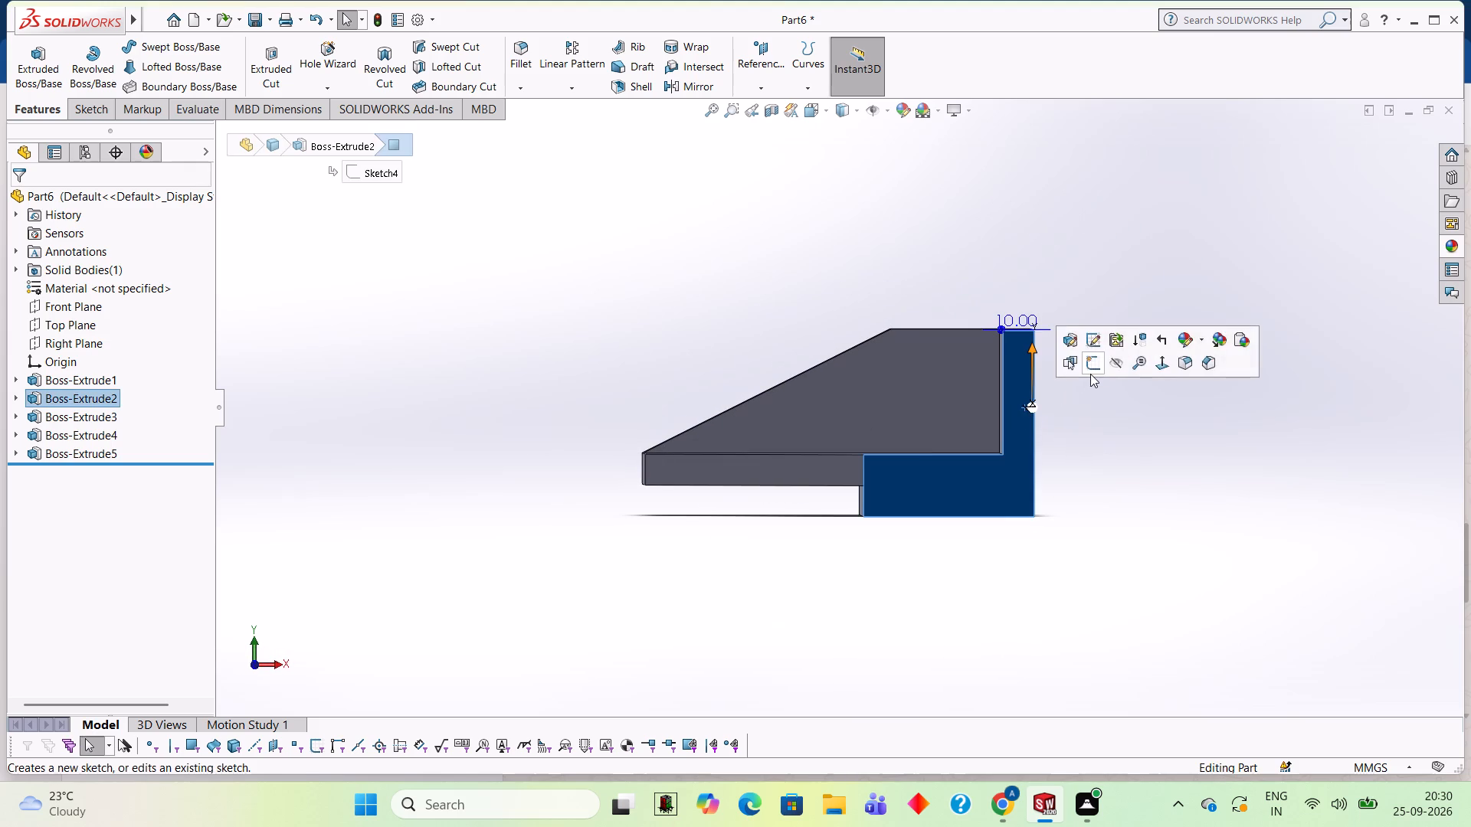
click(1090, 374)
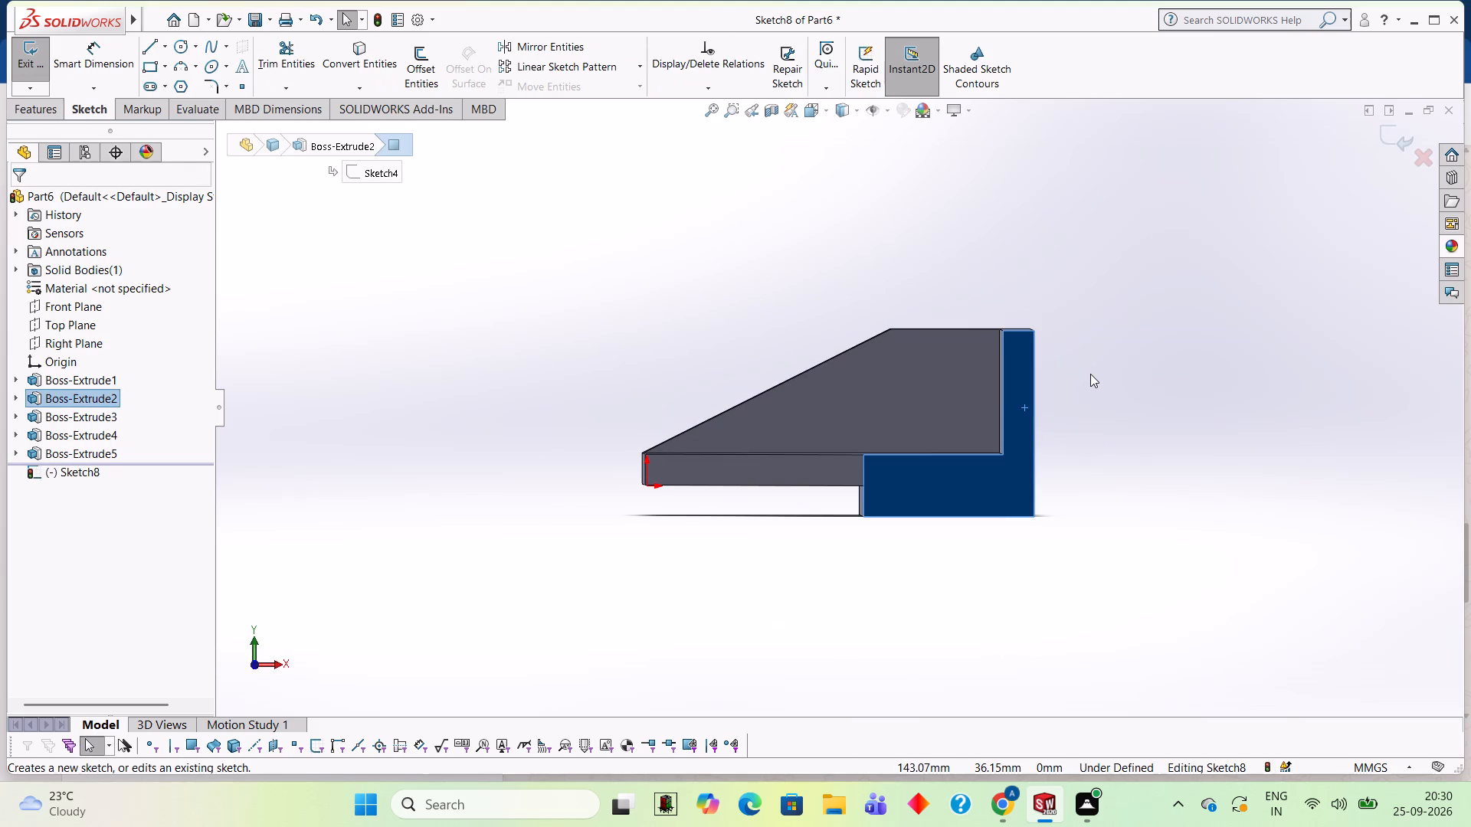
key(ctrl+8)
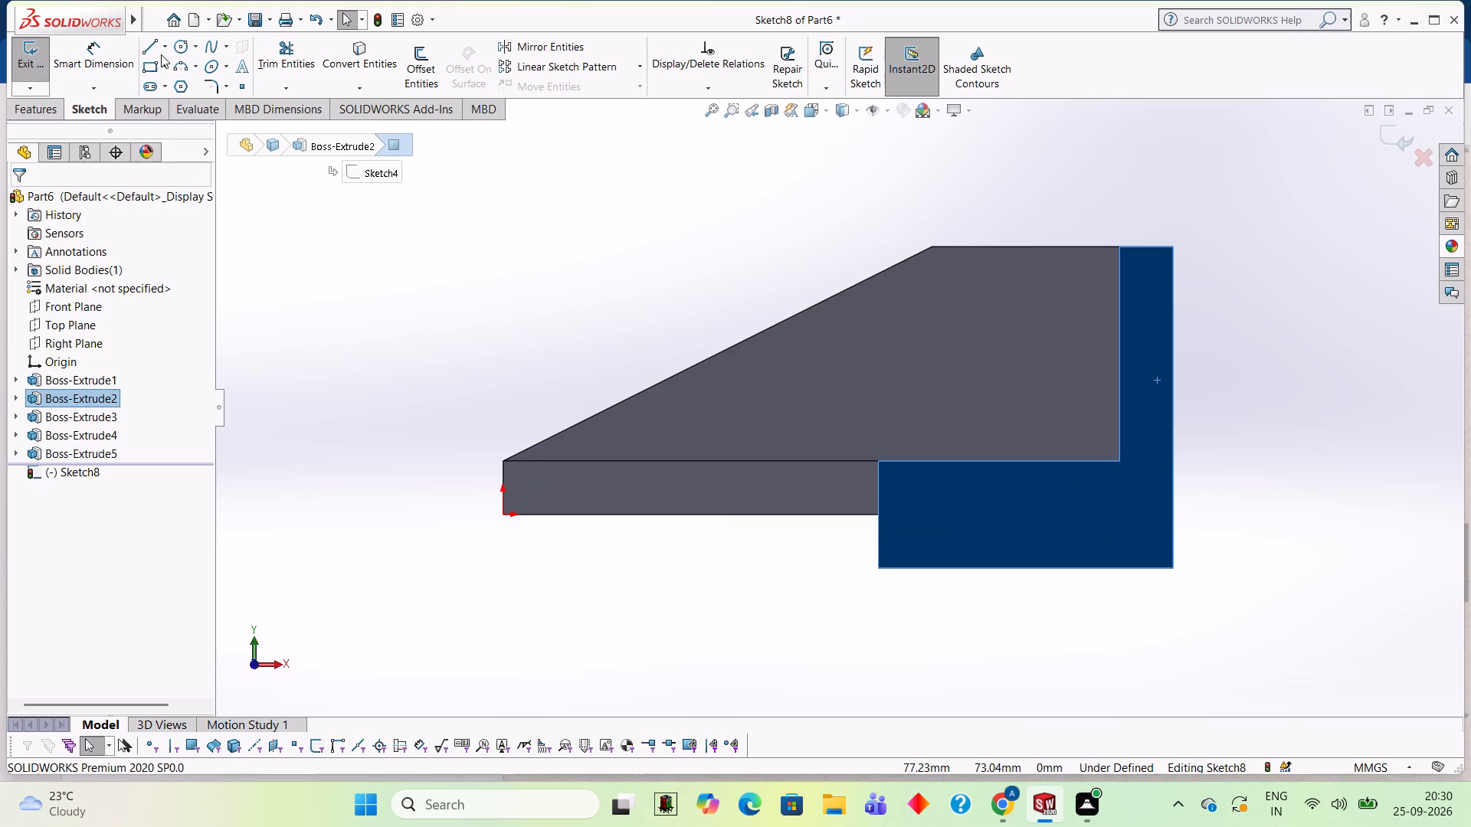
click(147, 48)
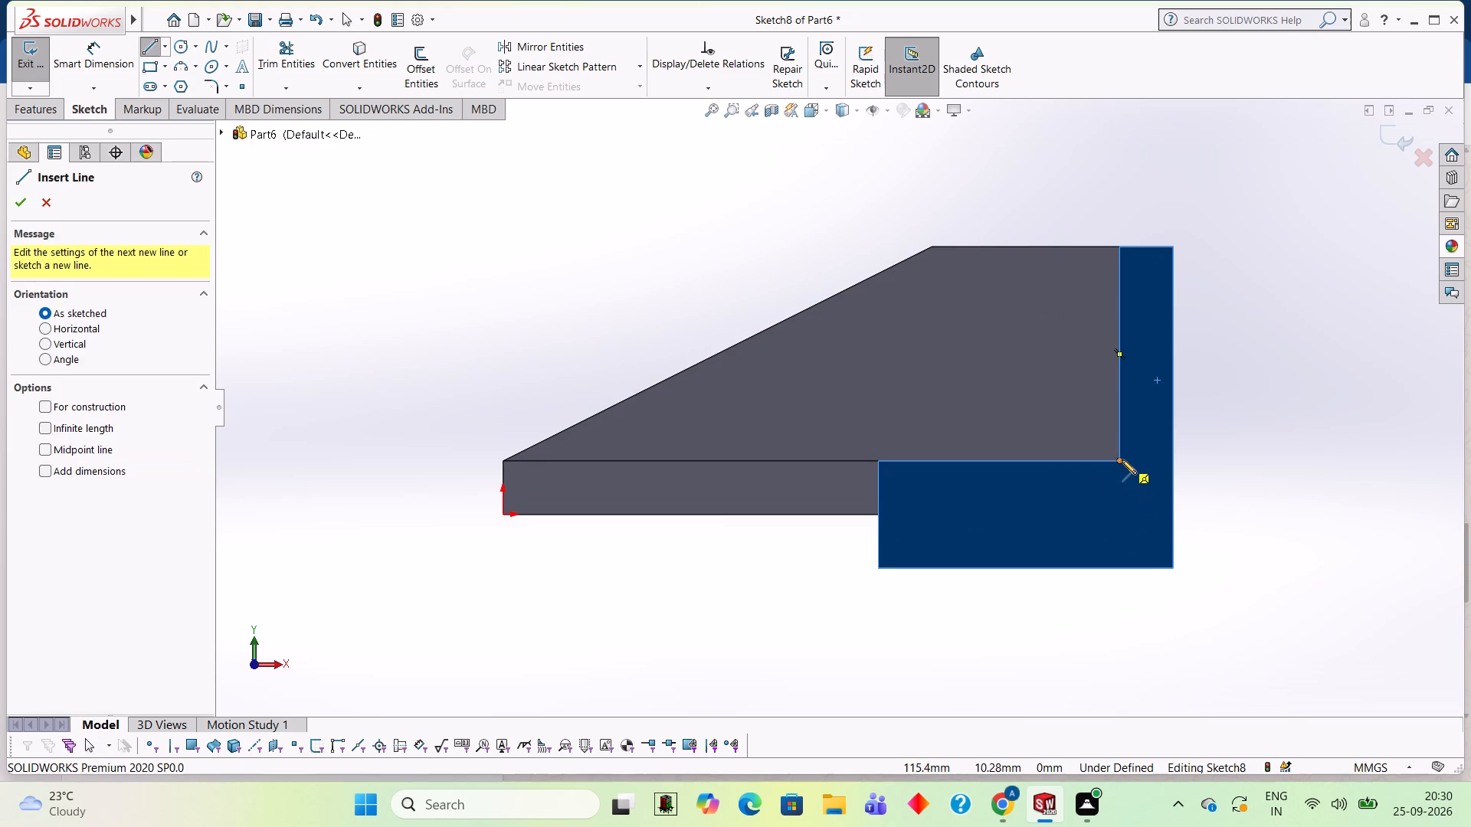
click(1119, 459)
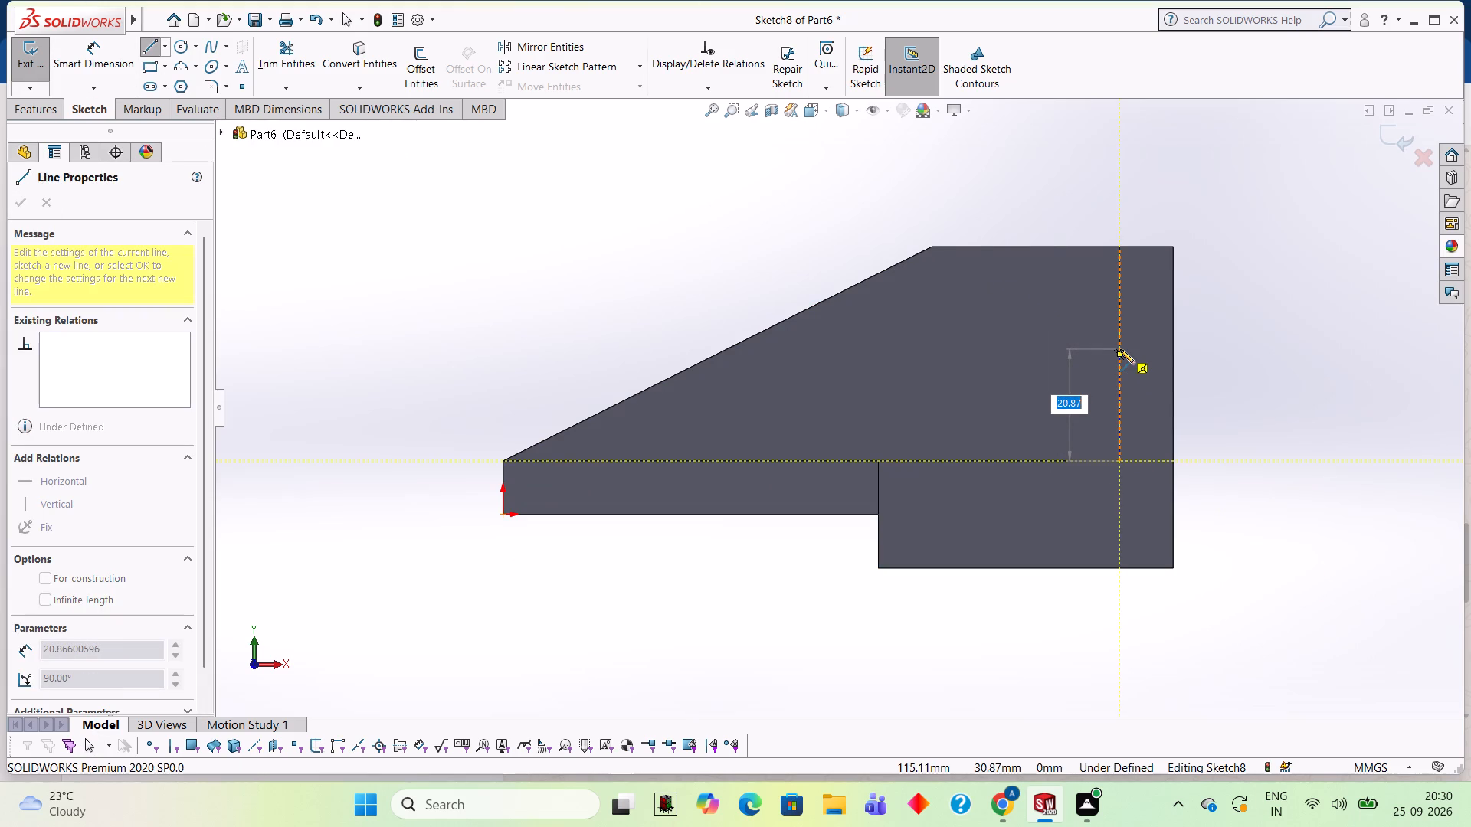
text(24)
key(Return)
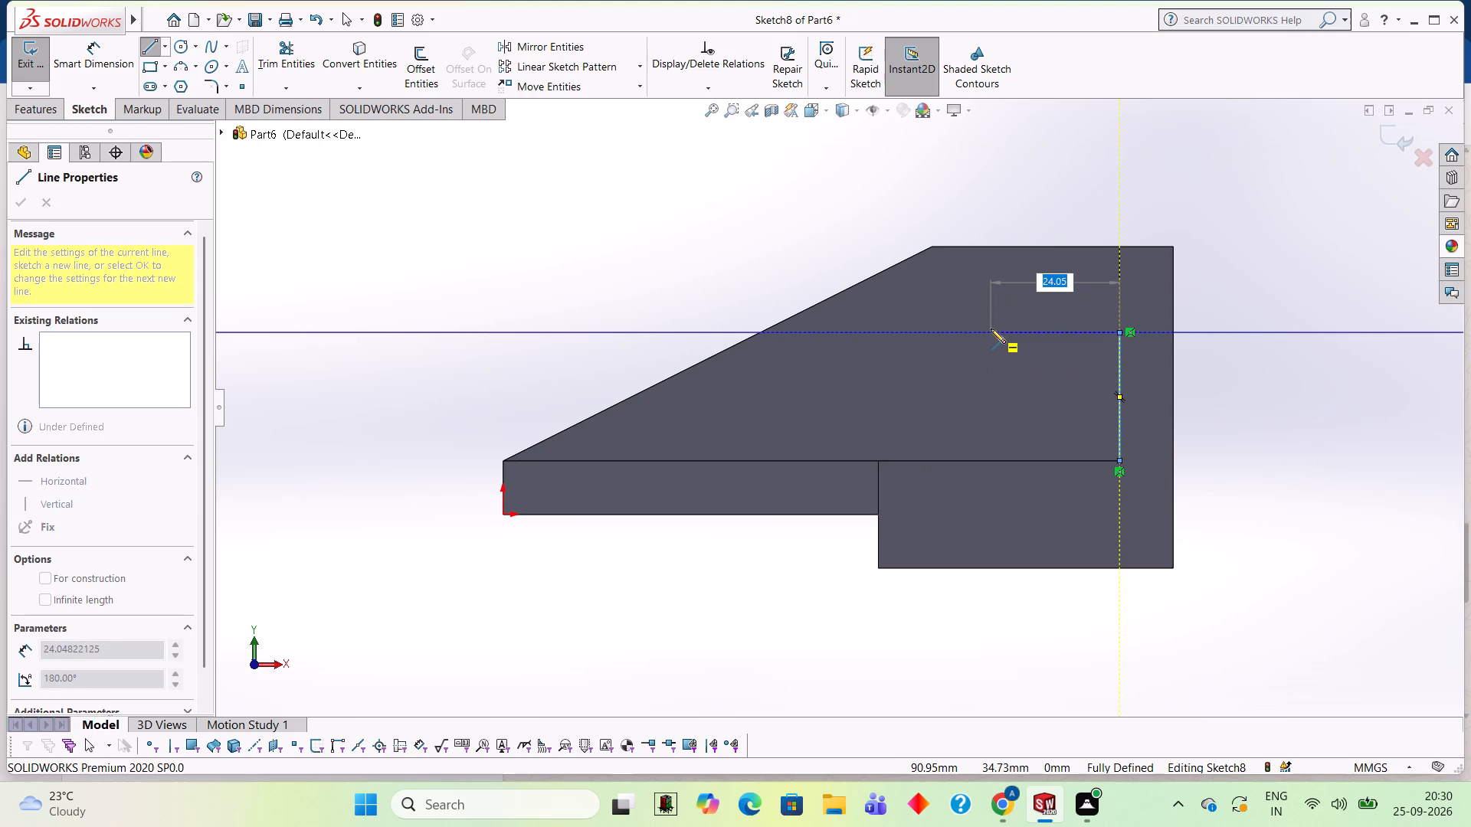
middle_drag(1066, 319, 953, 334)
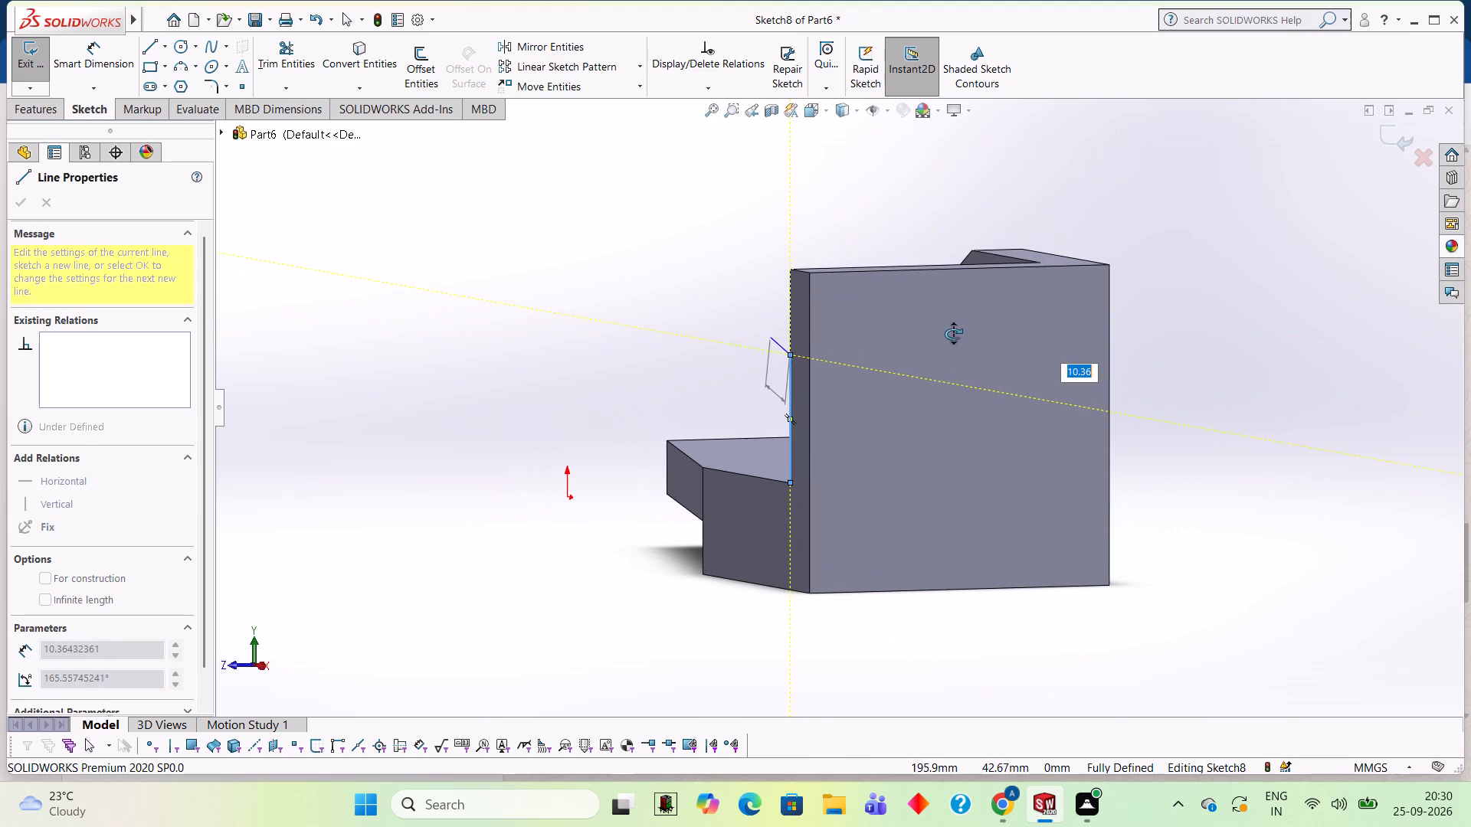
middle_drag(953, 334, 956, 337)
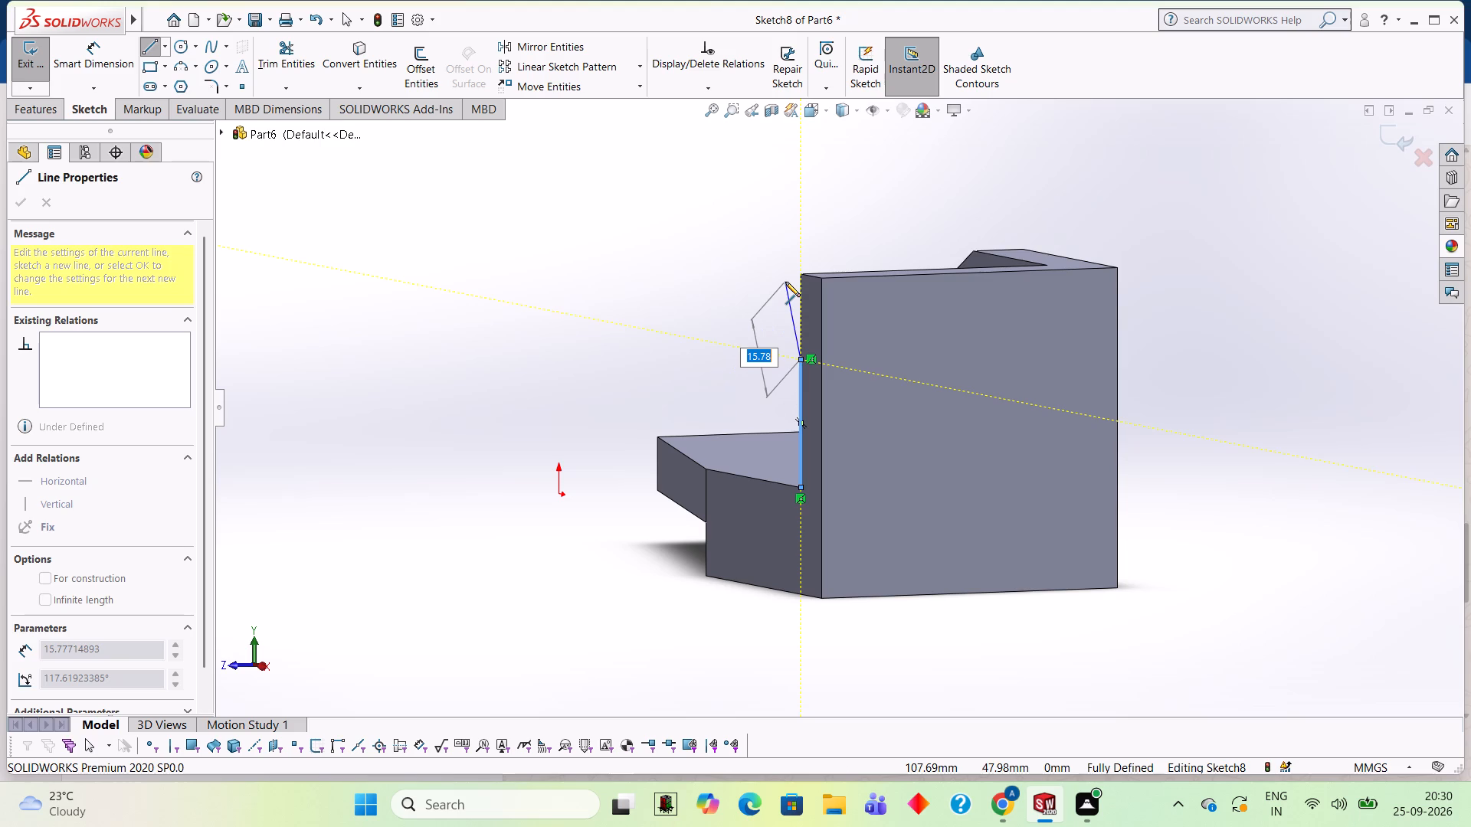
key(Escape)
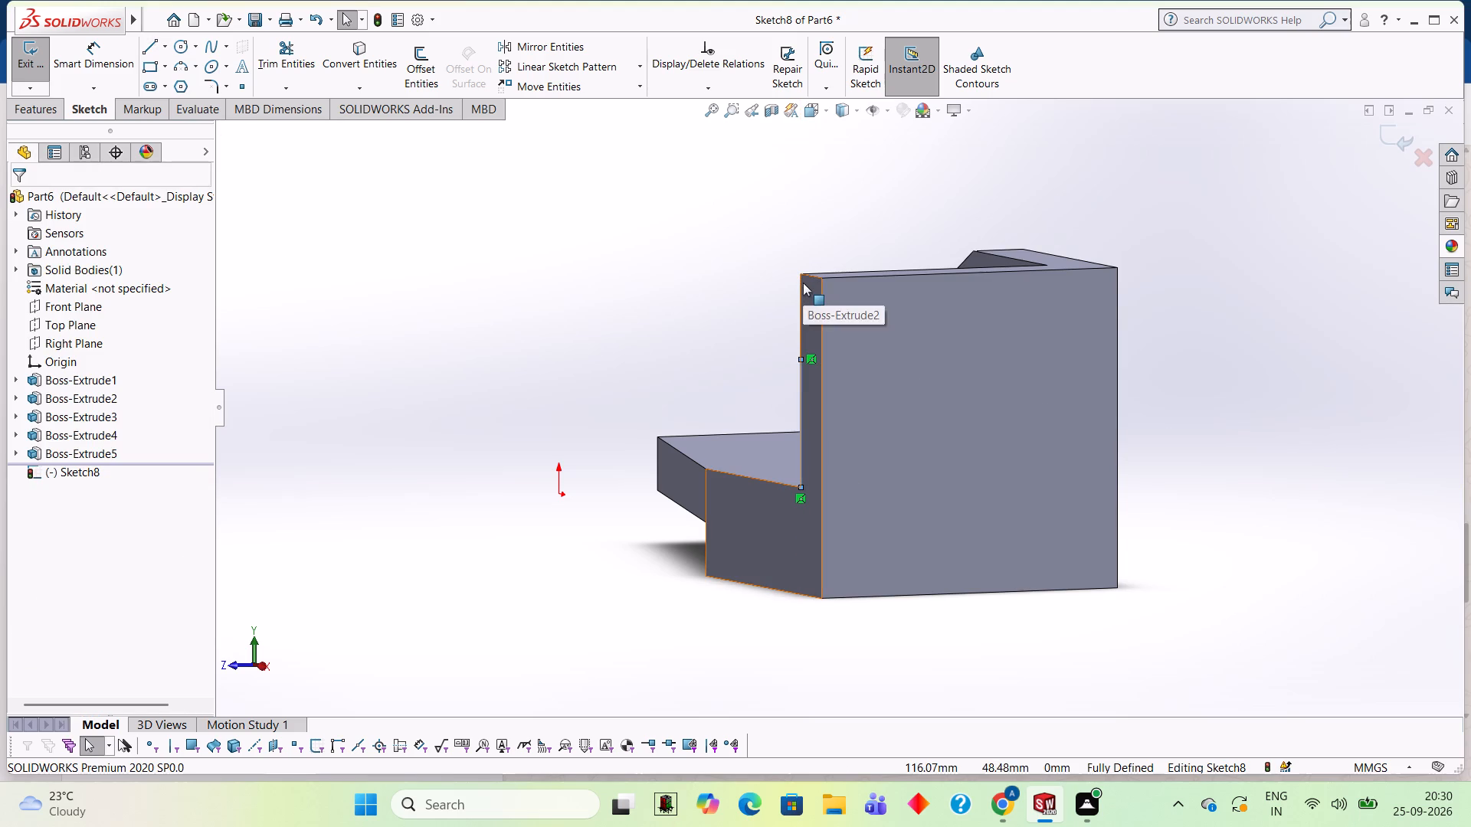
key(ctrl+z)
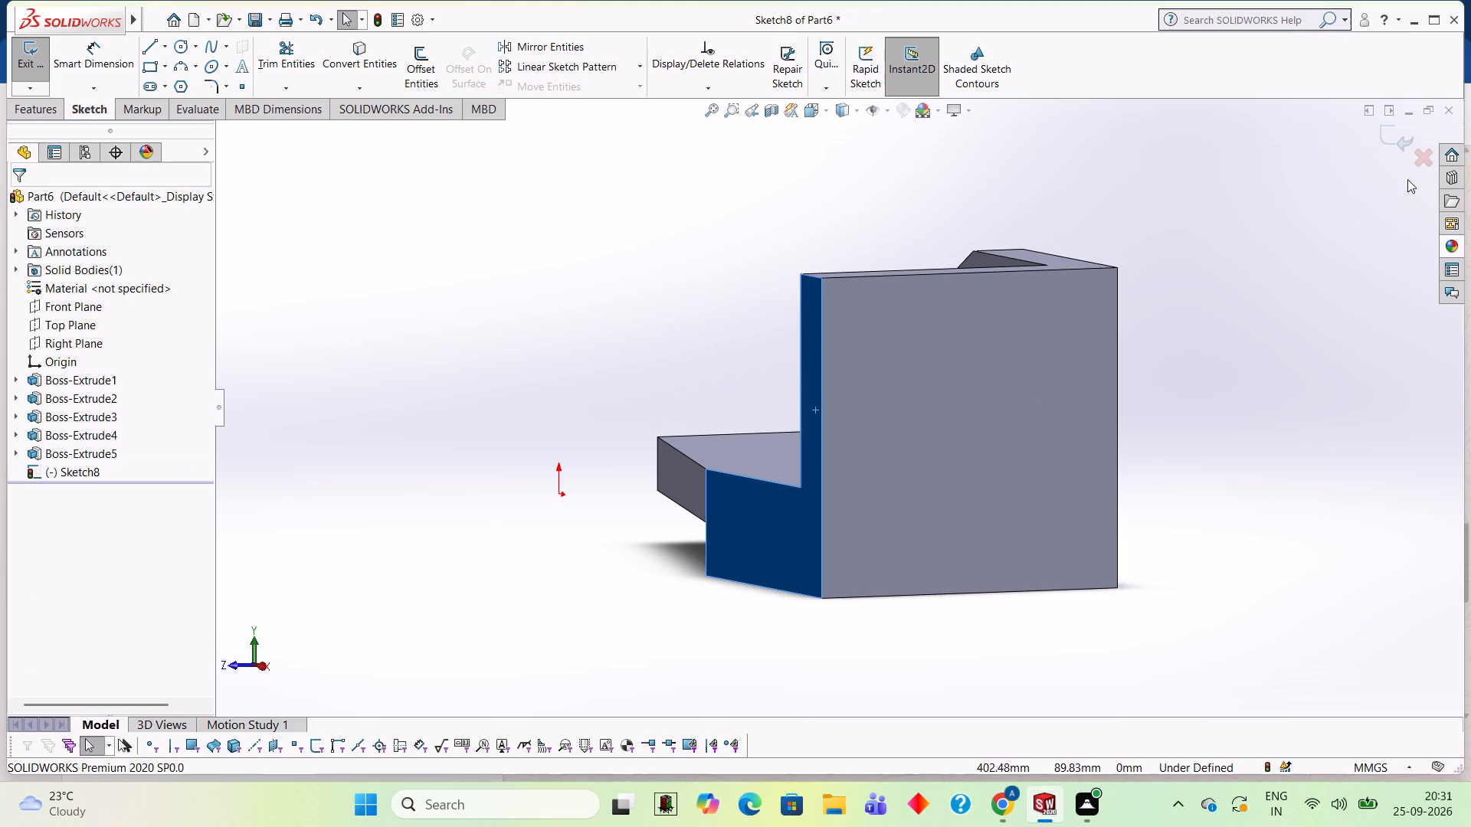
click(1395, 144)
On the square wall's outer face, sketch a 44 mm vertical line up the front edge from the bottom corner and a 10 mm horizontal line outward.
click(955, 419)
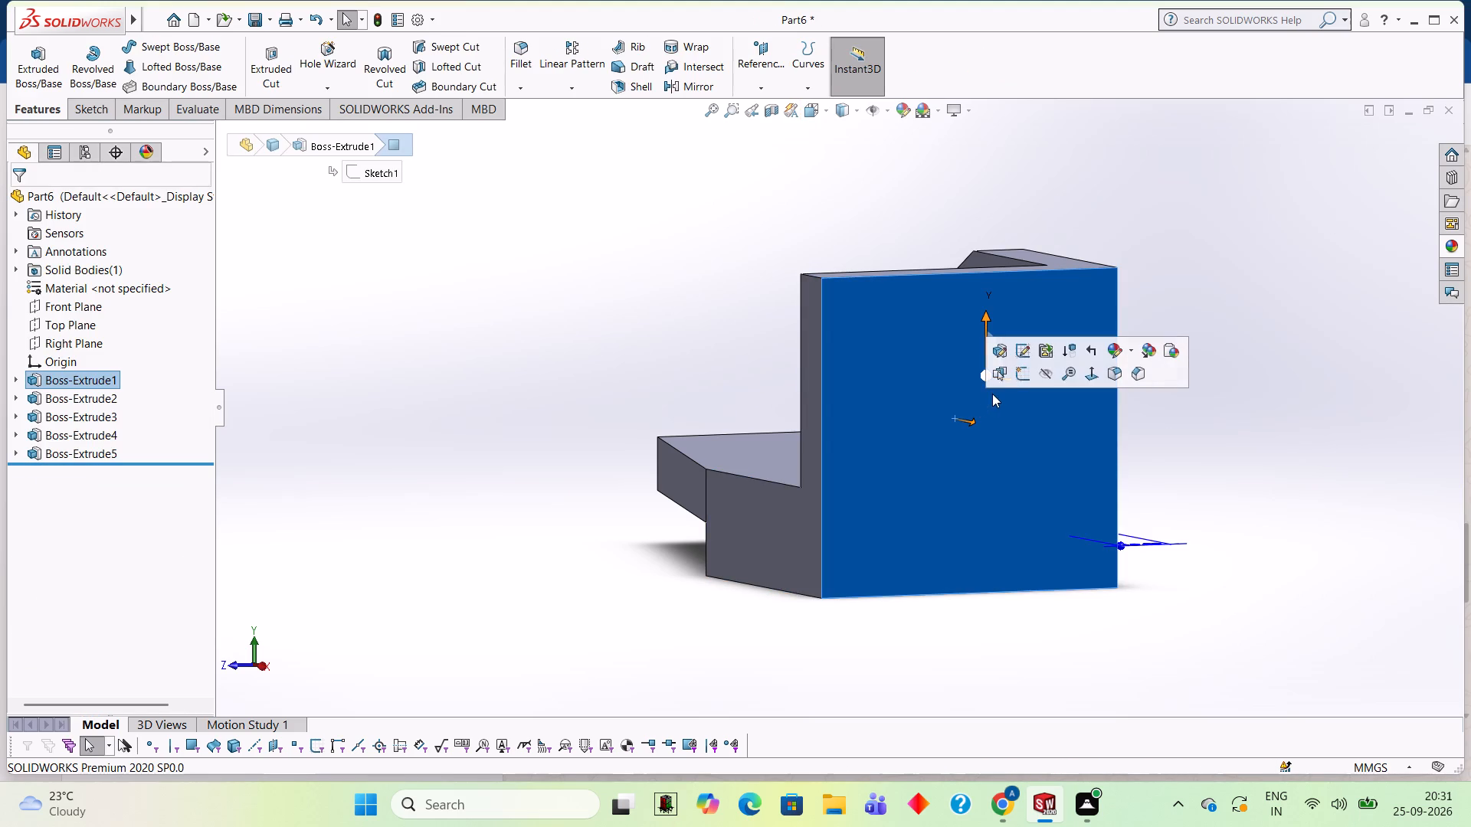
click(1019, 375)
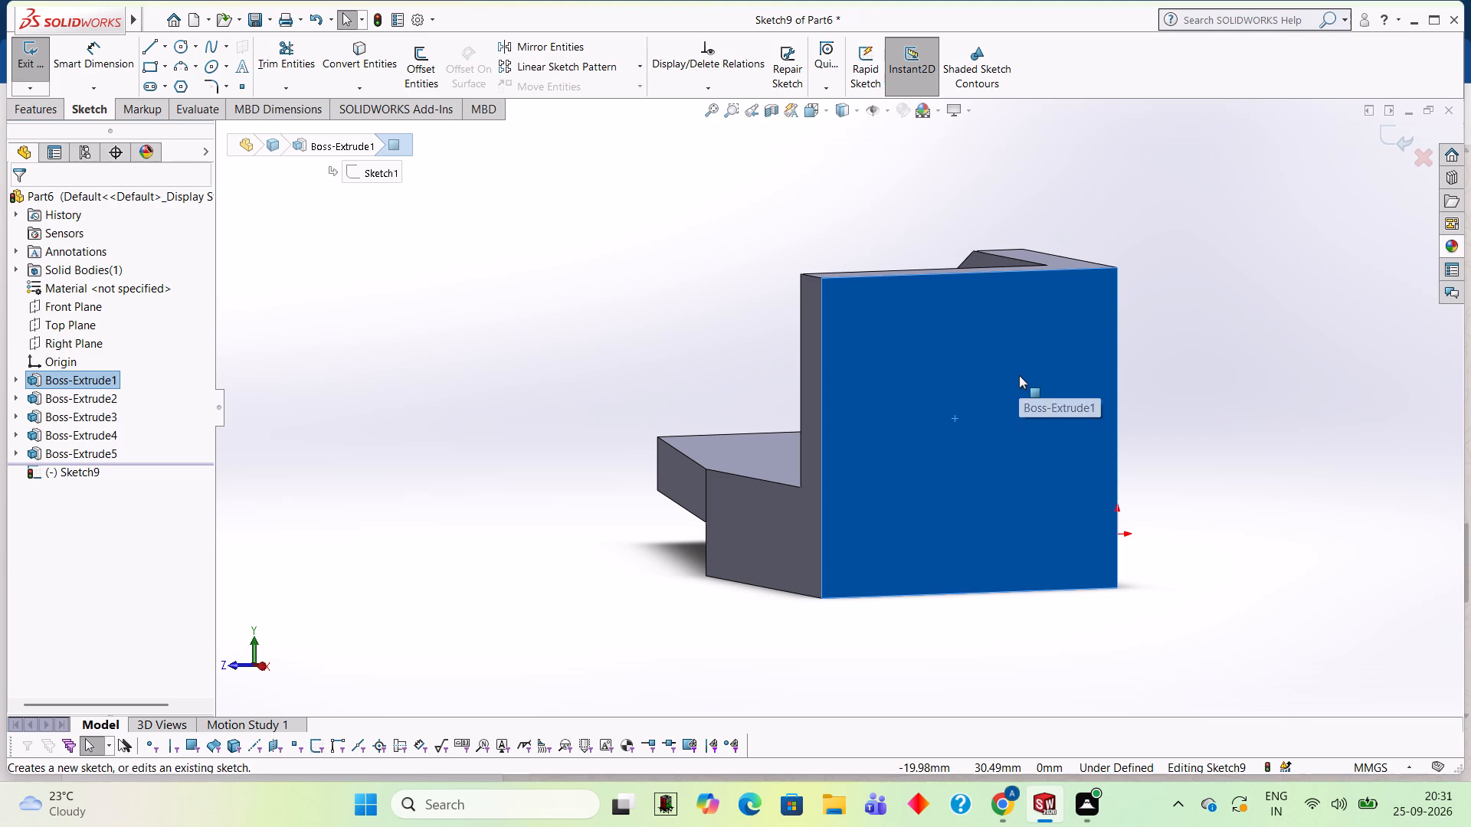
key(ctrl+8)
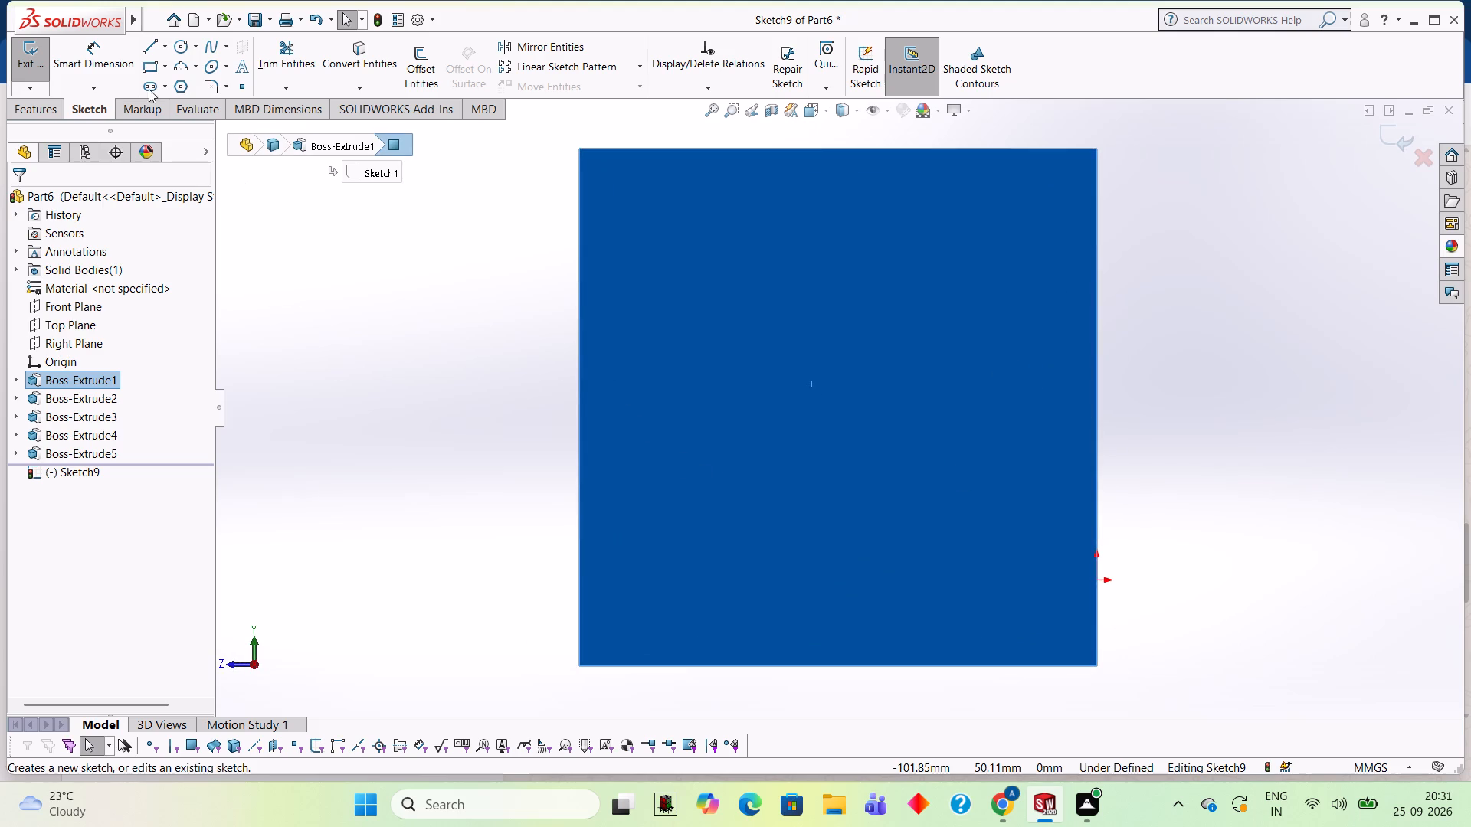
click(148, 45)
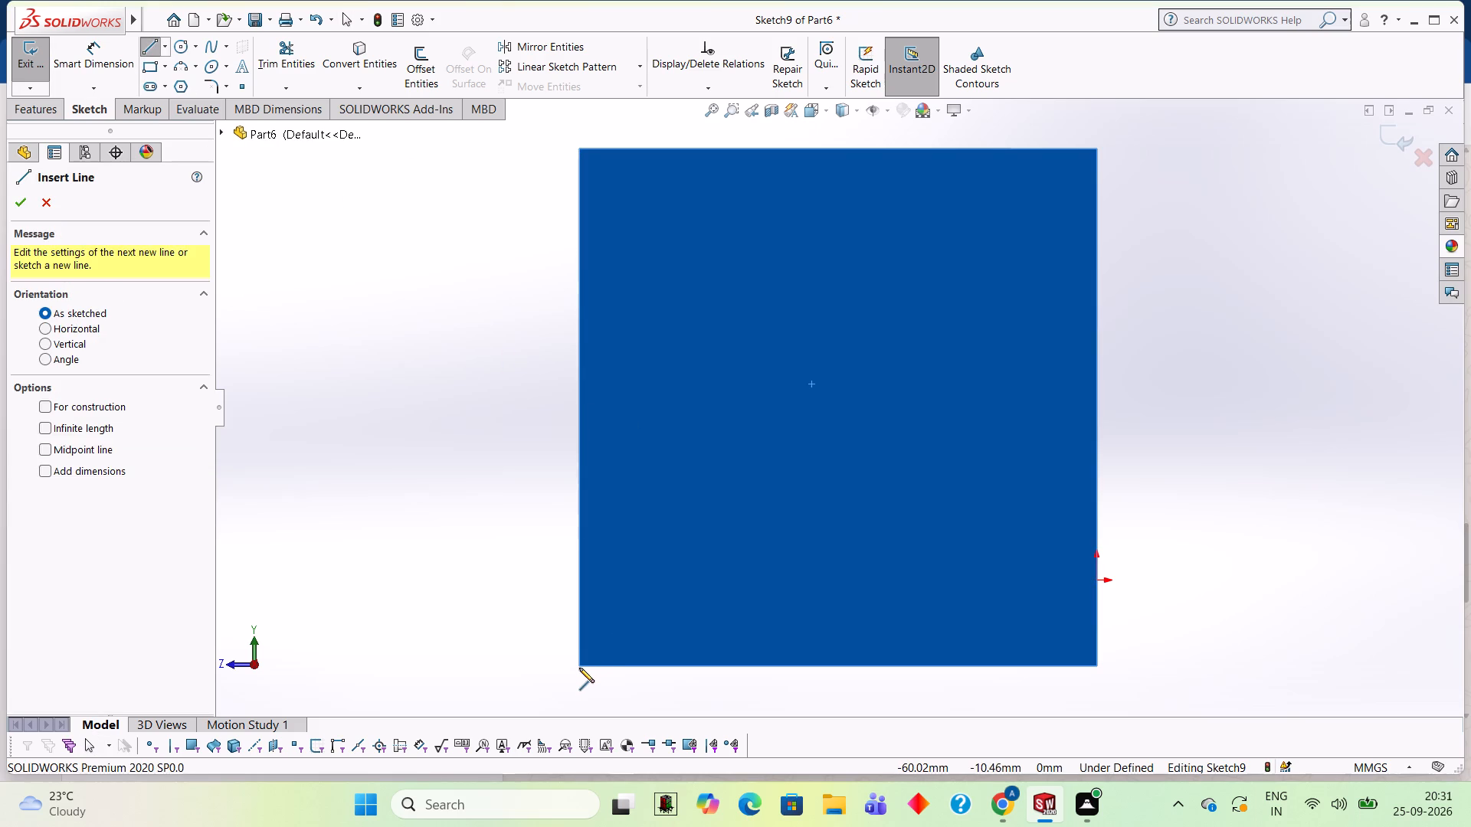
click(579, 668)
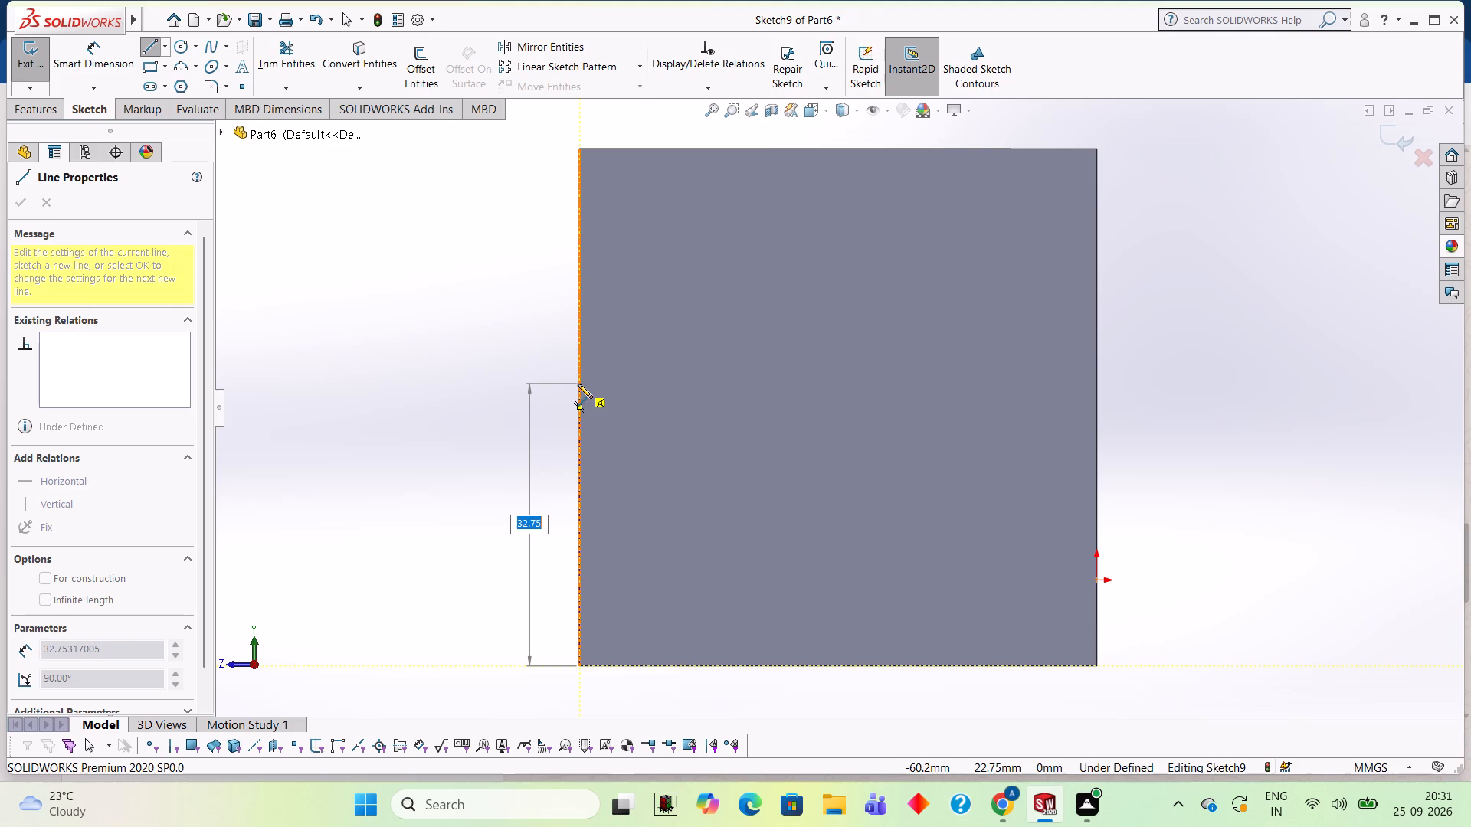
text(44)
key(Return)
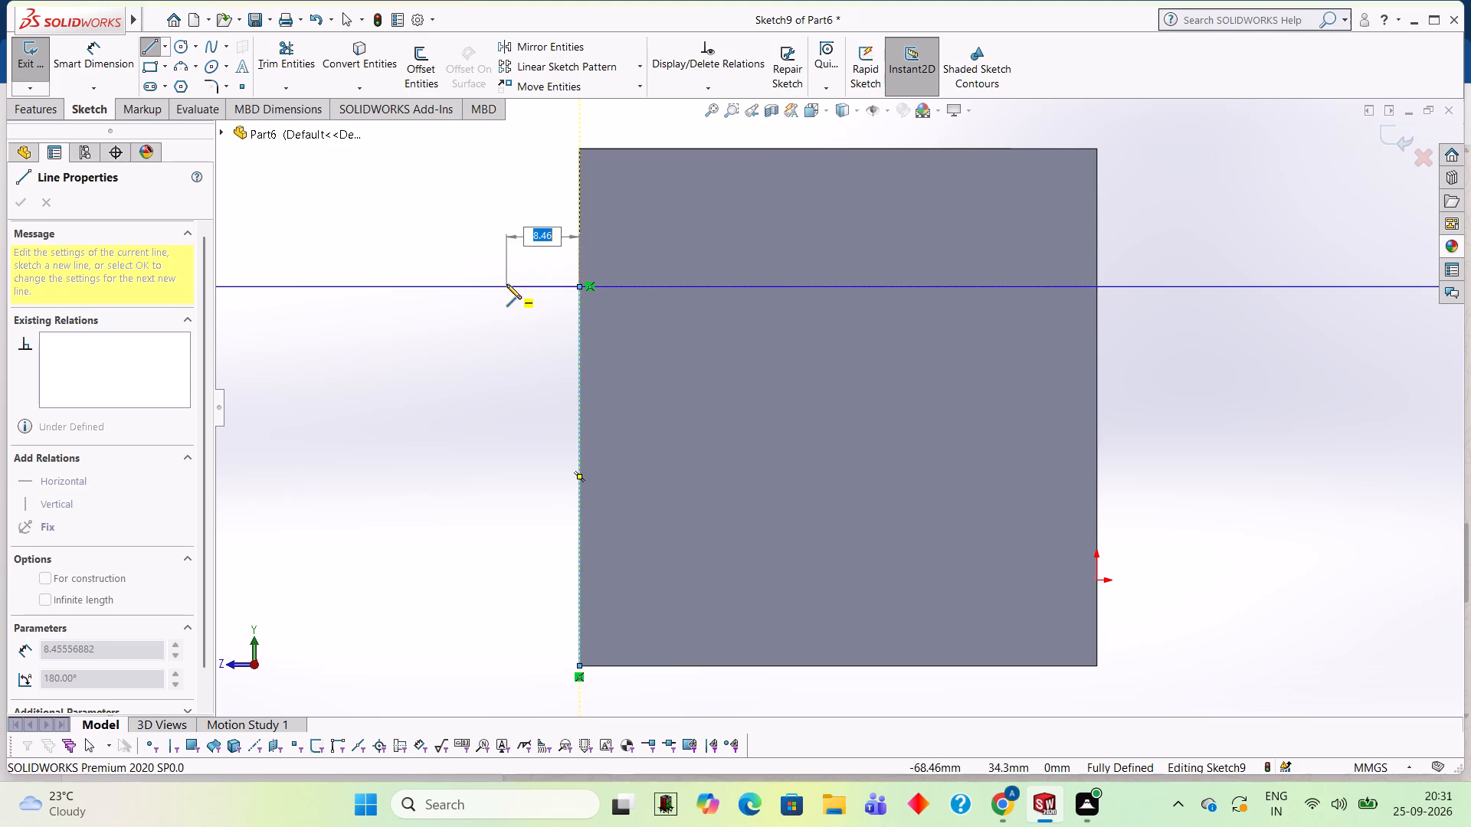
text(10)
key(Return)
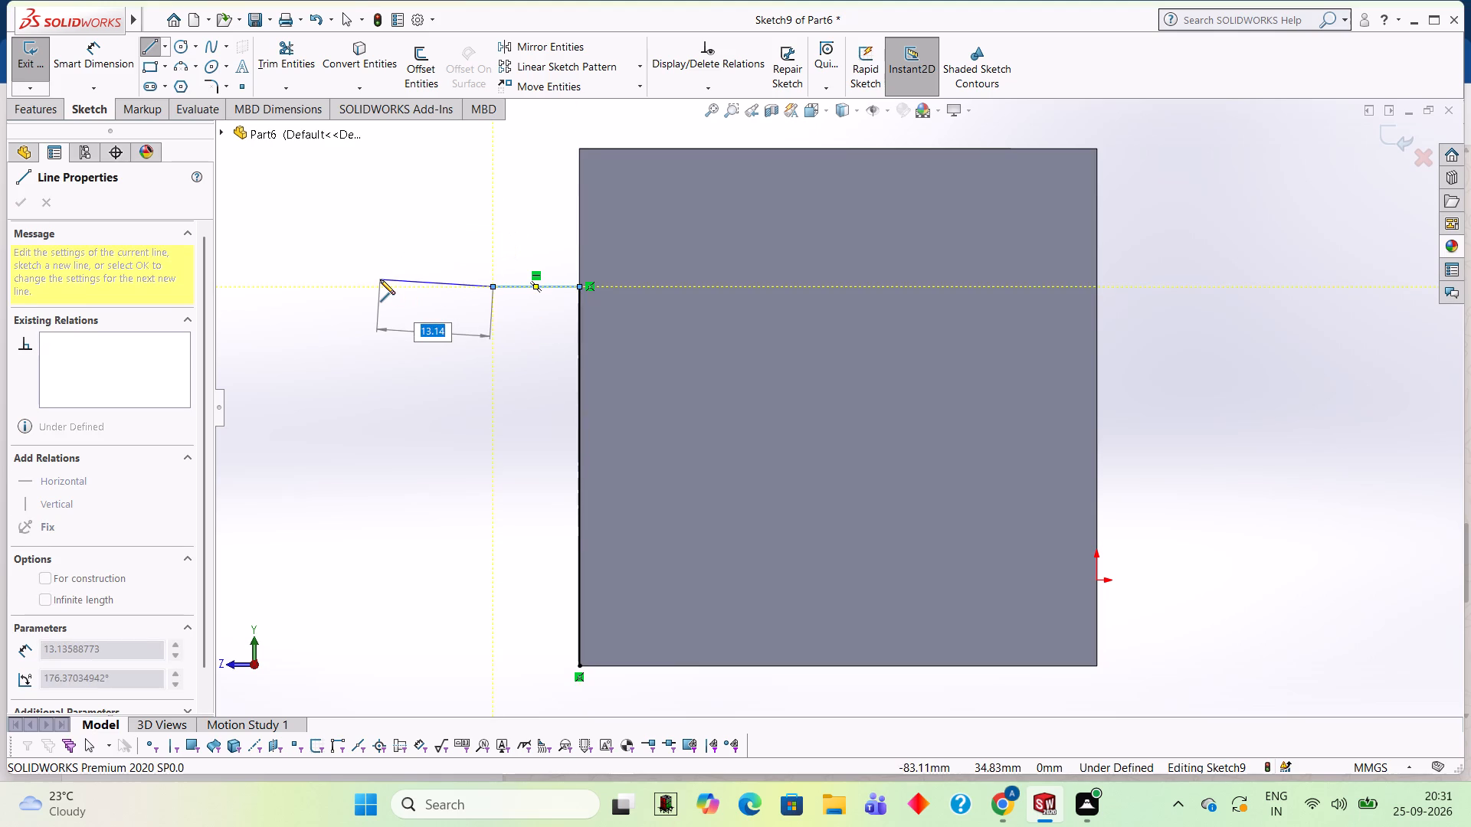
key(Escape)
Examine the two sketched lines against the square wall and the rest of the bracket from several angles.
middle_drag(462, 287, 454, 442)
scroll(446, 432, up, 1)
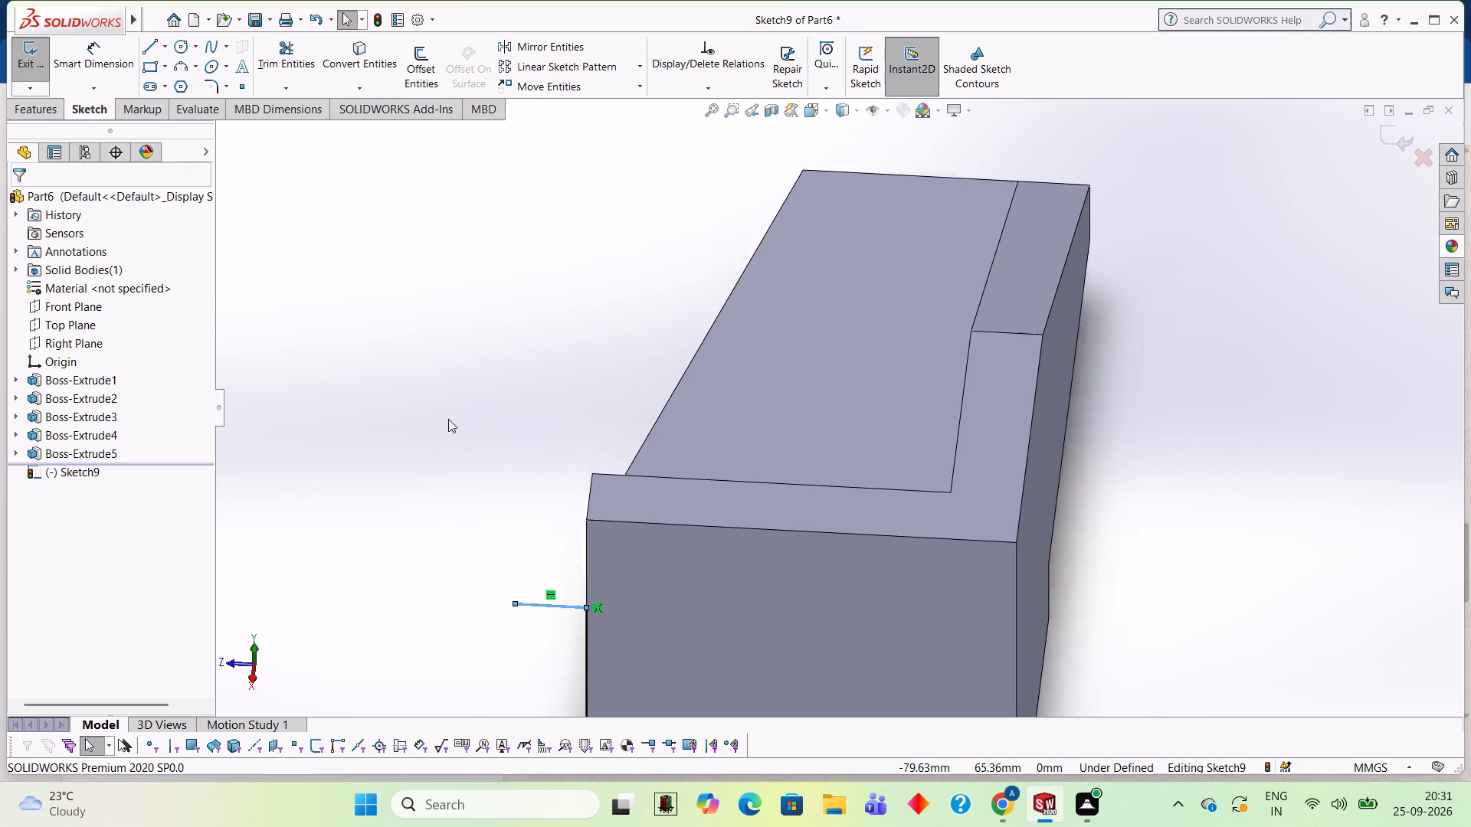
scroll(448, 419, up, 1)
middle_click(487, 341)
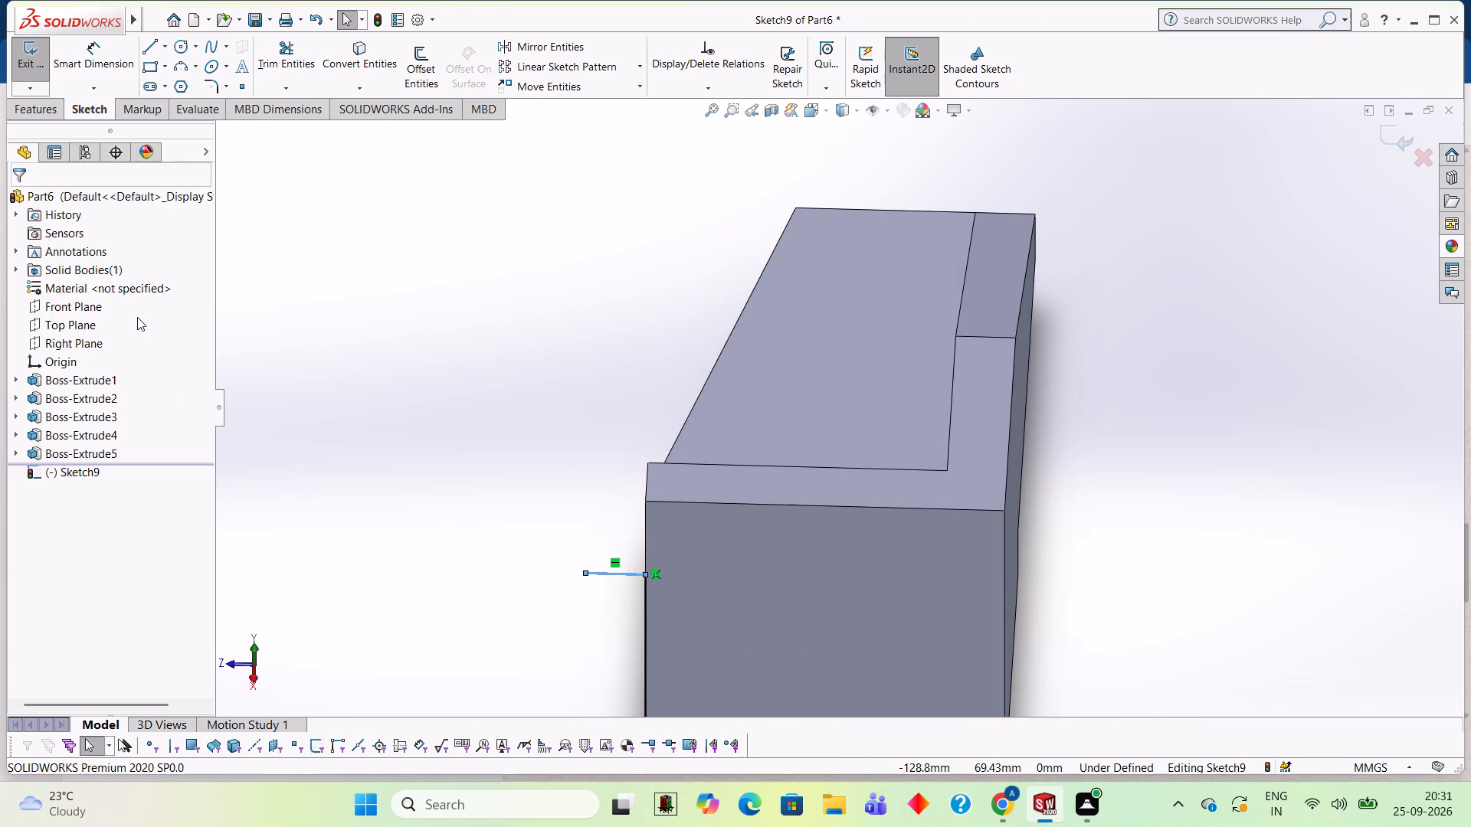
middle_drag(508, 459, 526, 332)
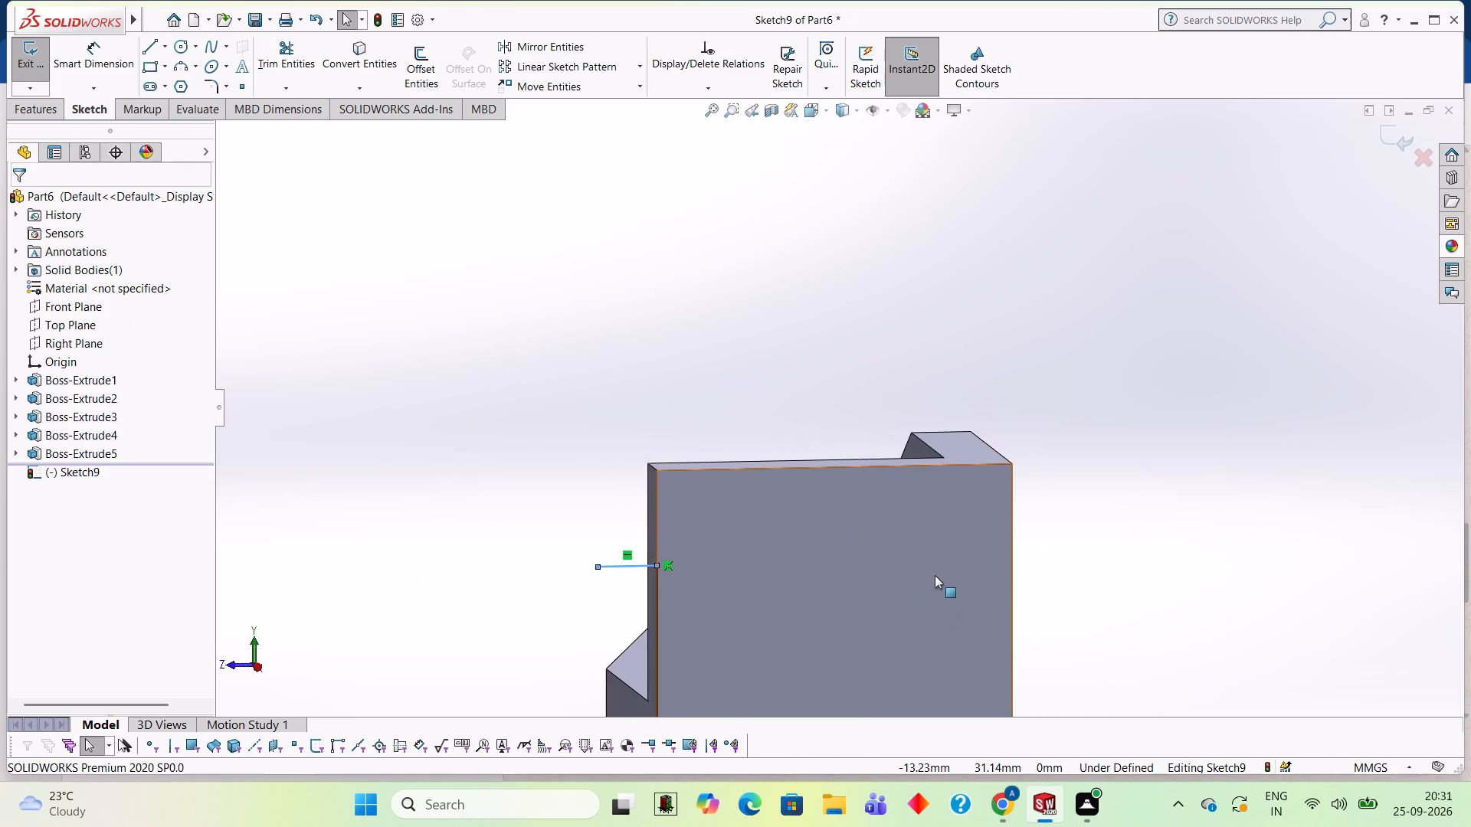
scroll(814, 592, down, 3)
scroll(811, 592, up, 4)
scroll(815, 629, down, 1)
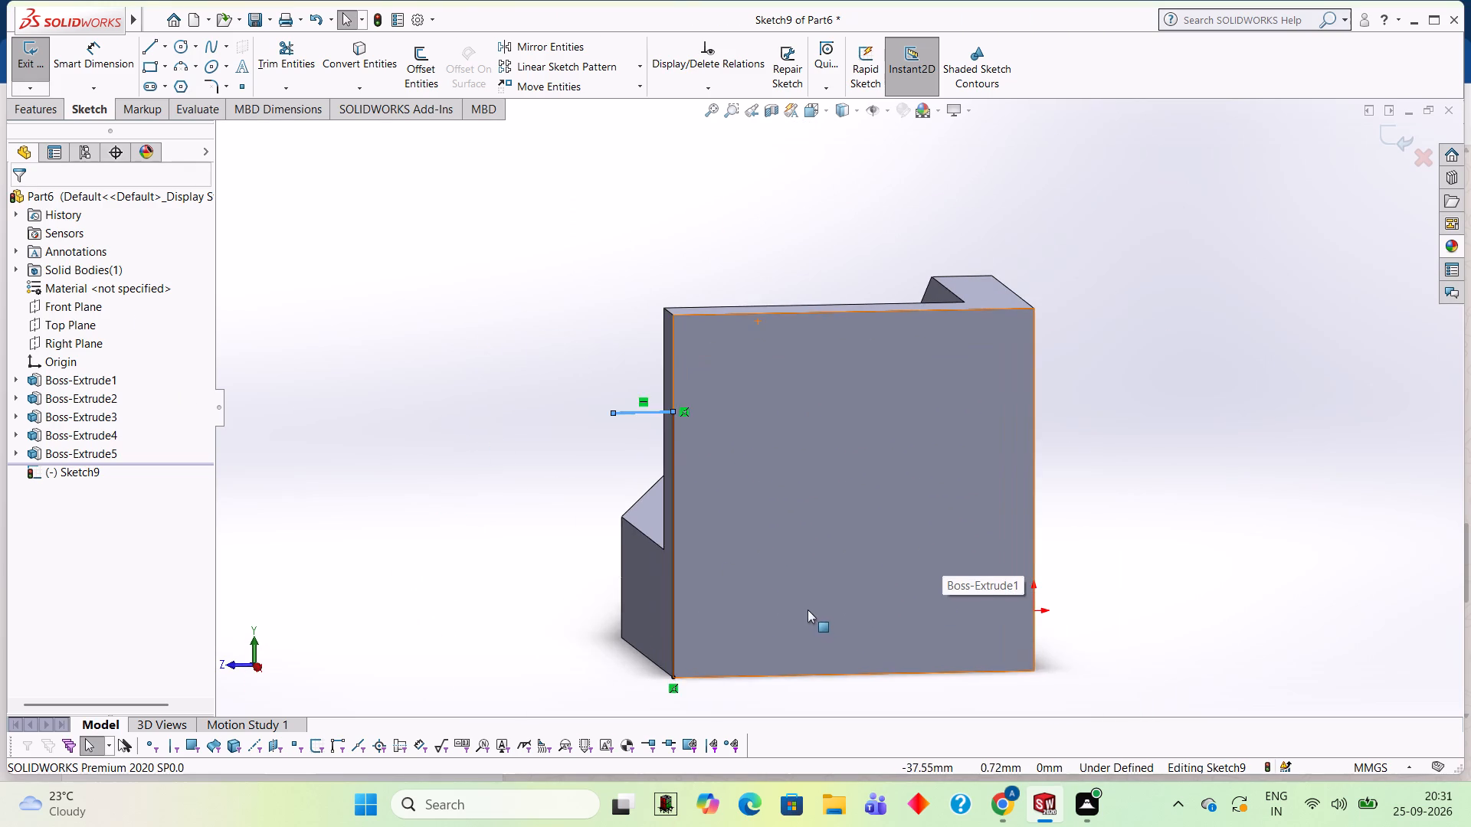
scroll(803, 601, down, 1)
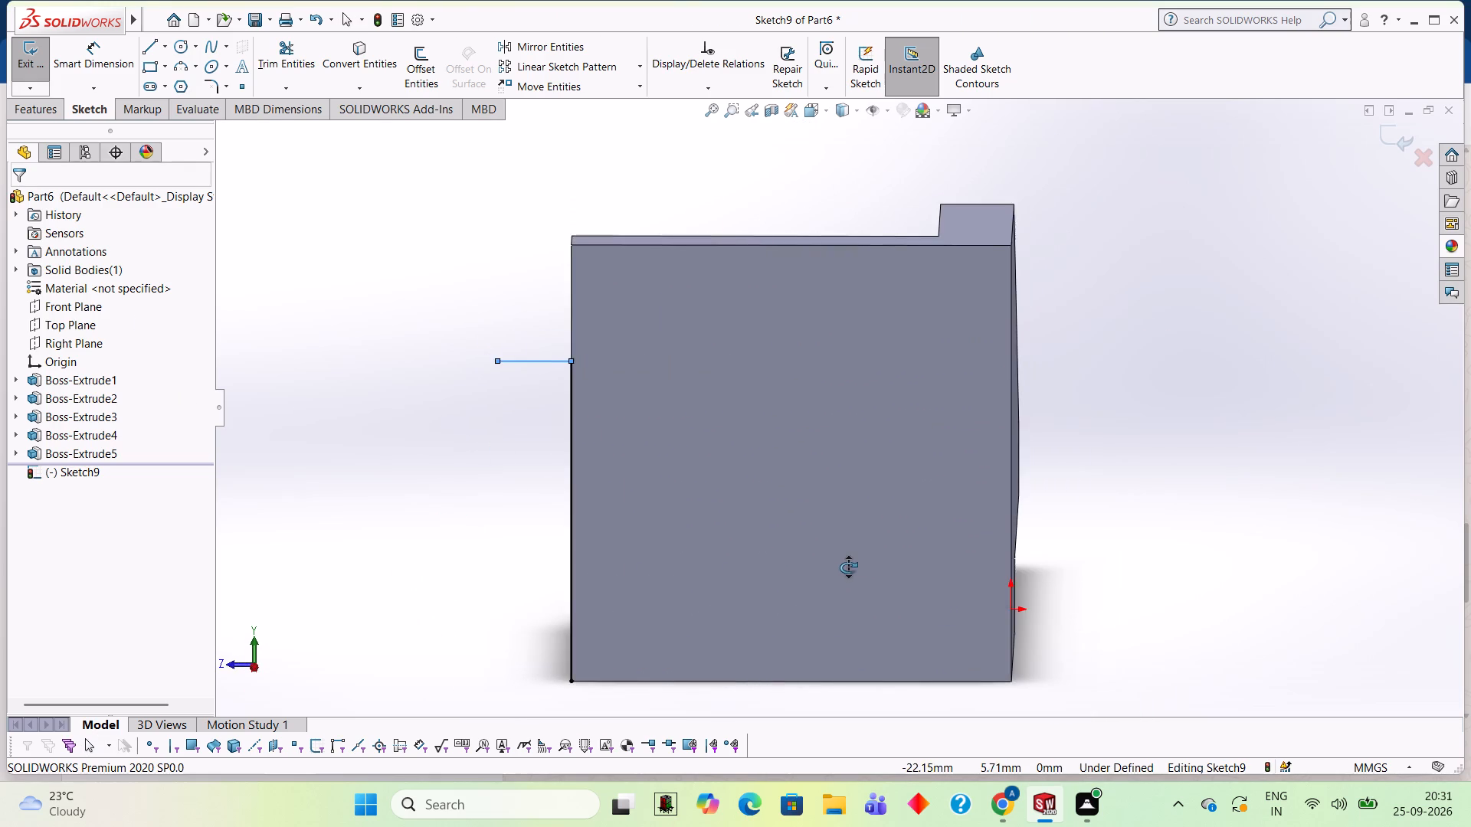
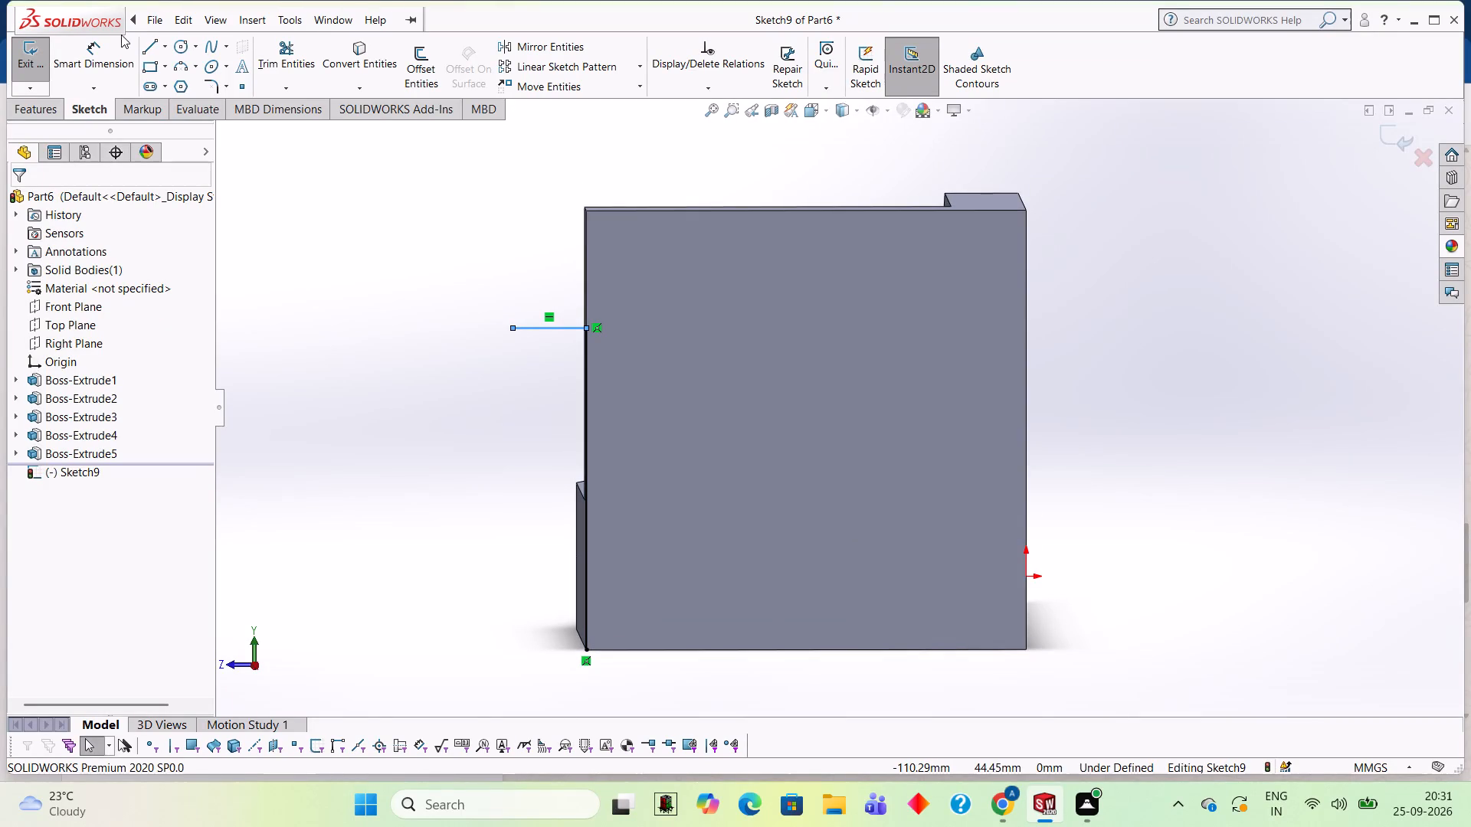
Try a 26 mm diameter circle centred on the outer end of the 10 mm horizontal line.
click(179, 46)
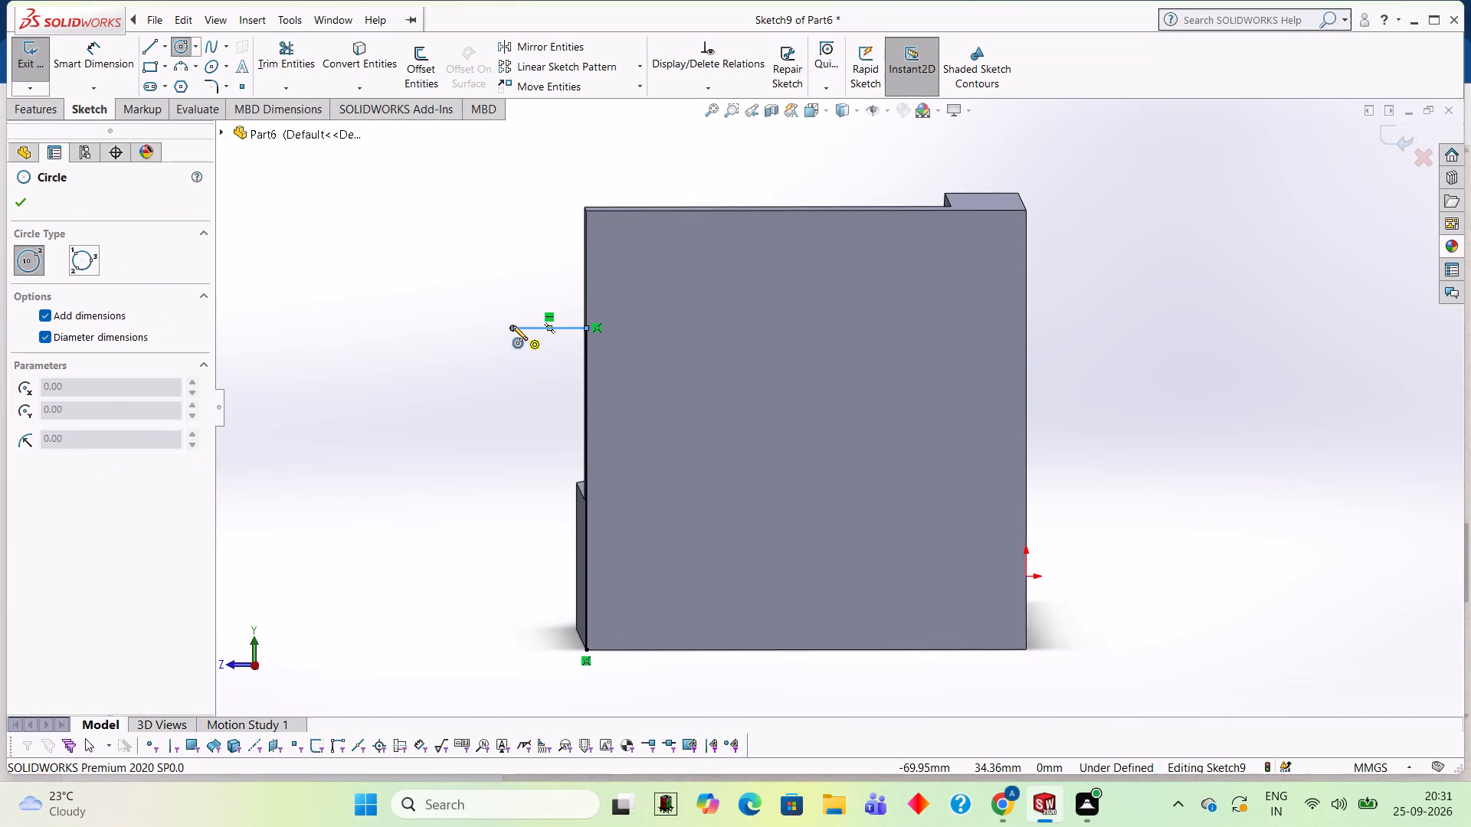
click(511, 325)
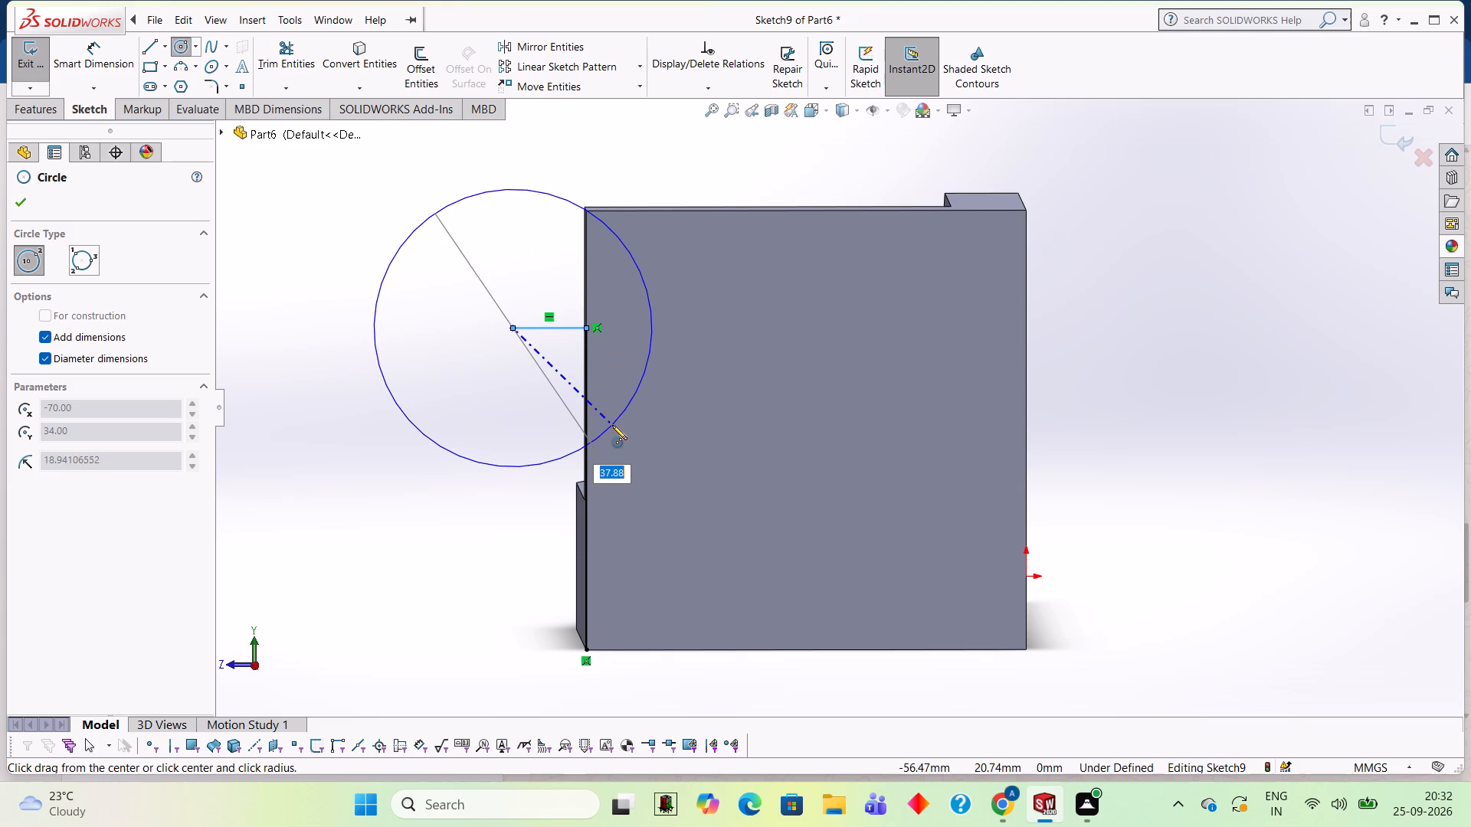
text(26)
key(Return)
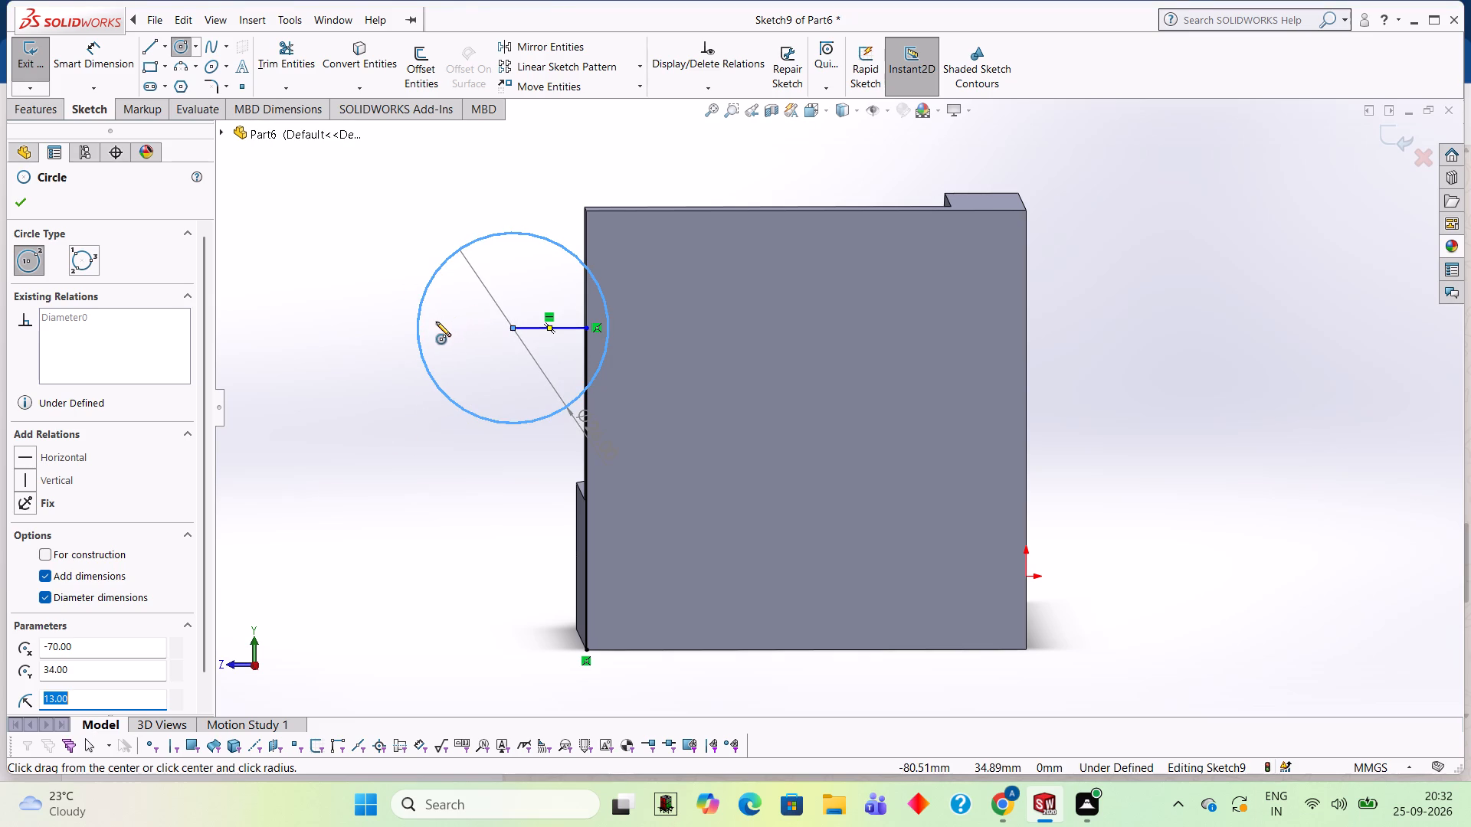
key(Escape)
Undo the circle and the horizontal line extending outward from the square wall's front edge.
key(ctrl+z)
key(ctrl+z)
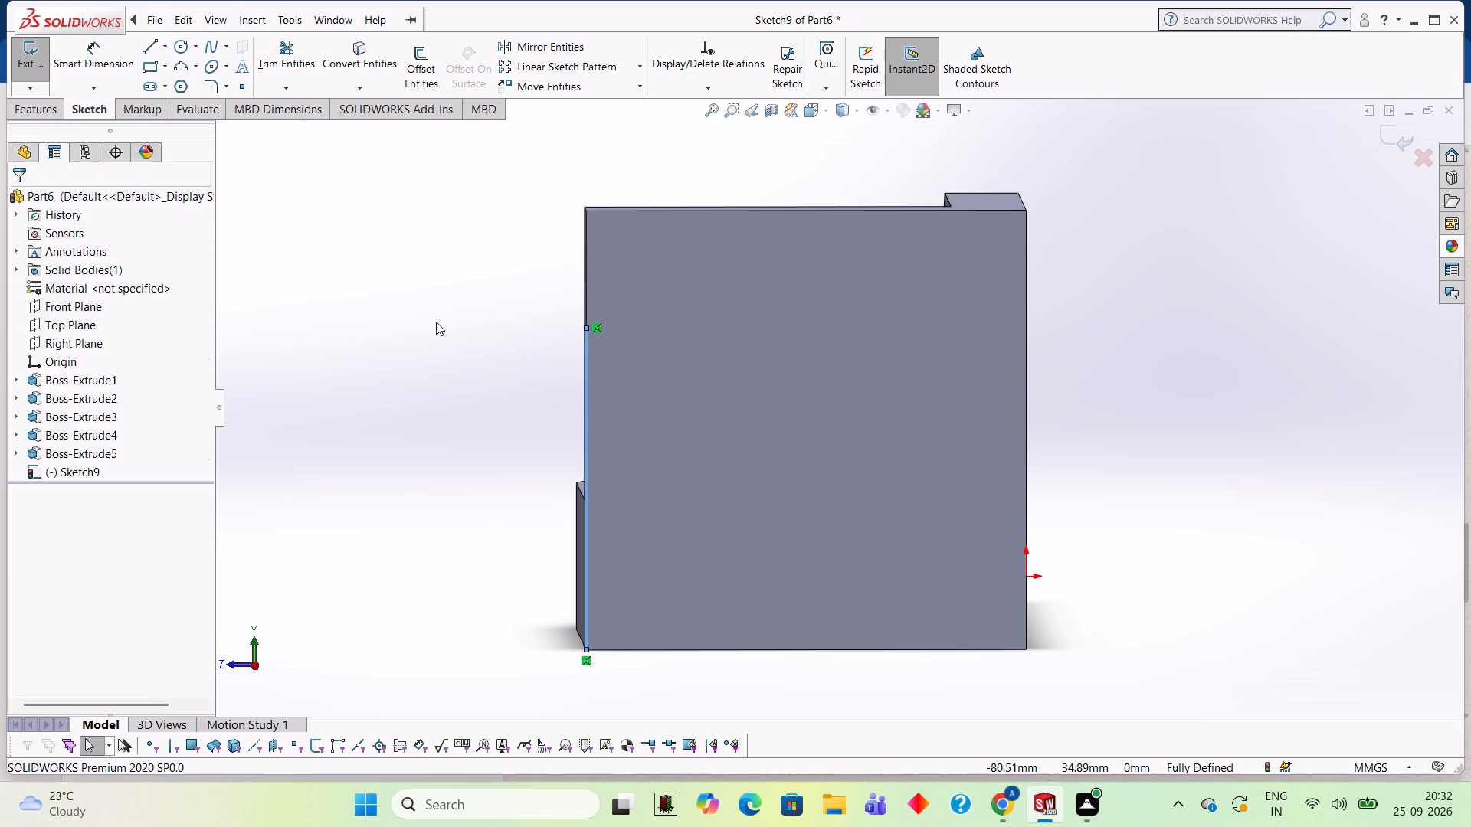
Examine the vertical sketch line against the square wall, back rib and base plate from several angles.
middle_drag(469, 354, 505, 354)
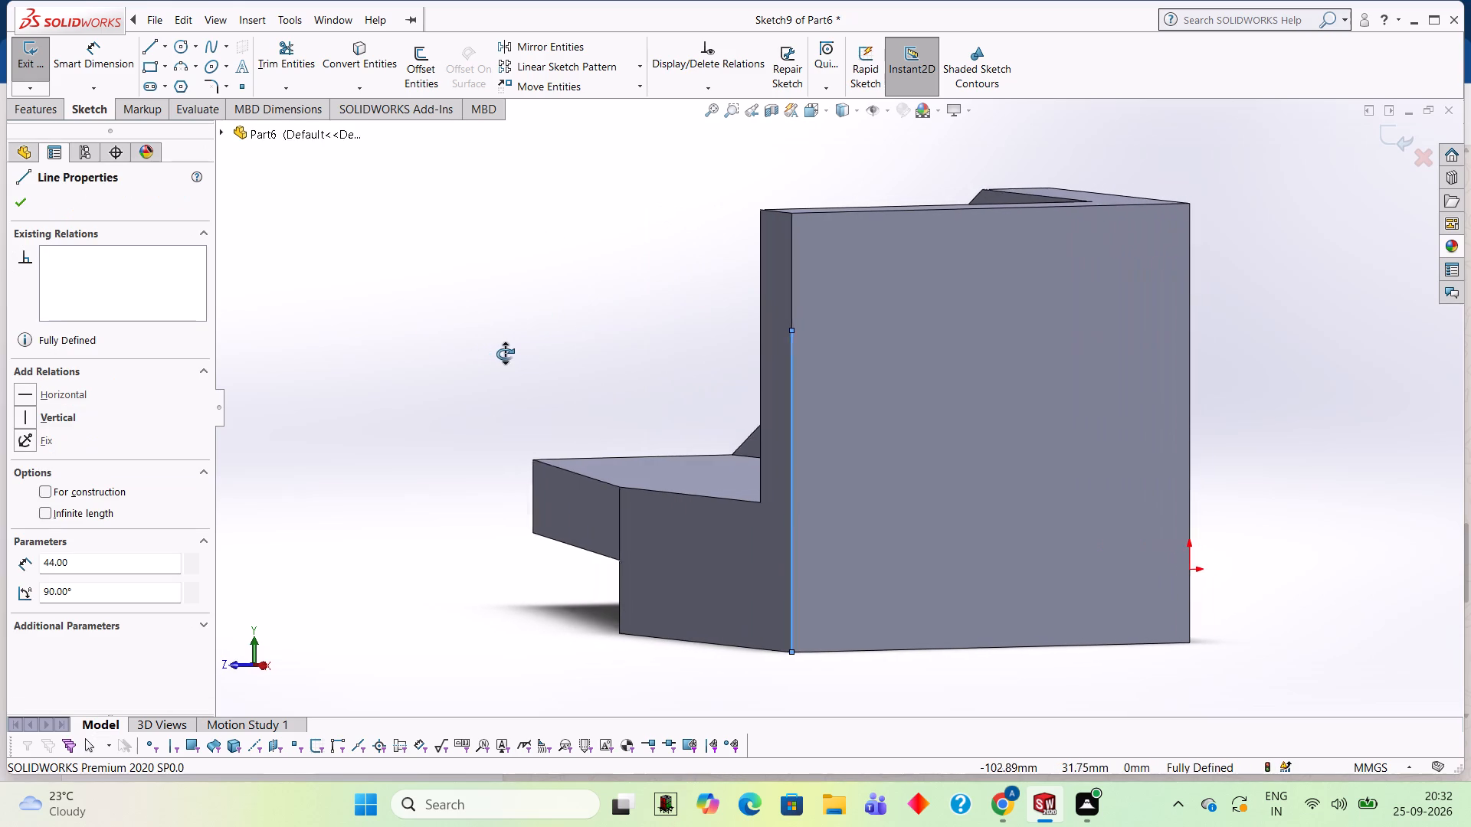
middle_drag(505, 354, 504, 354)
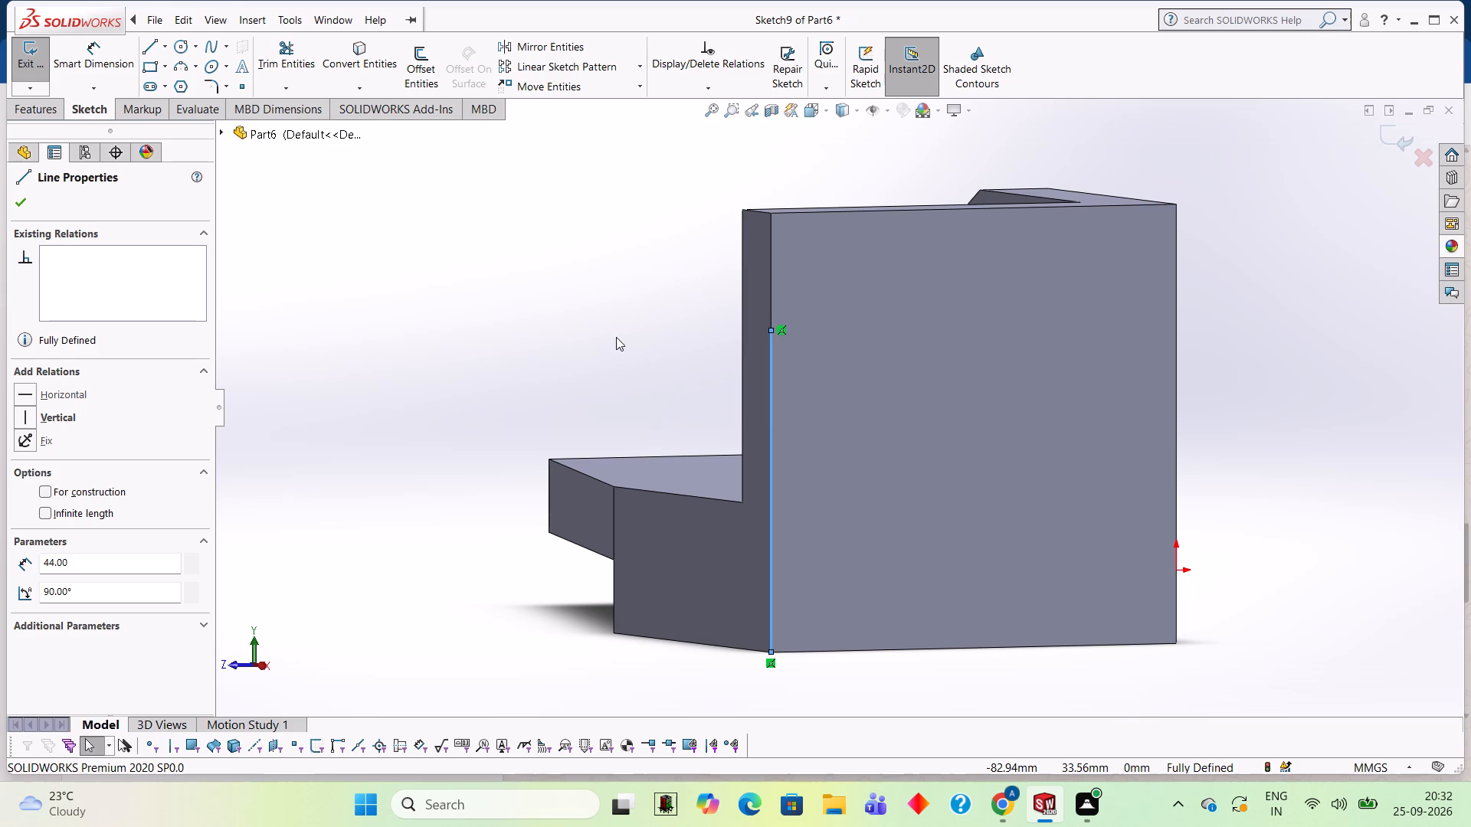
middle_drag(616, 337, 636, 337)
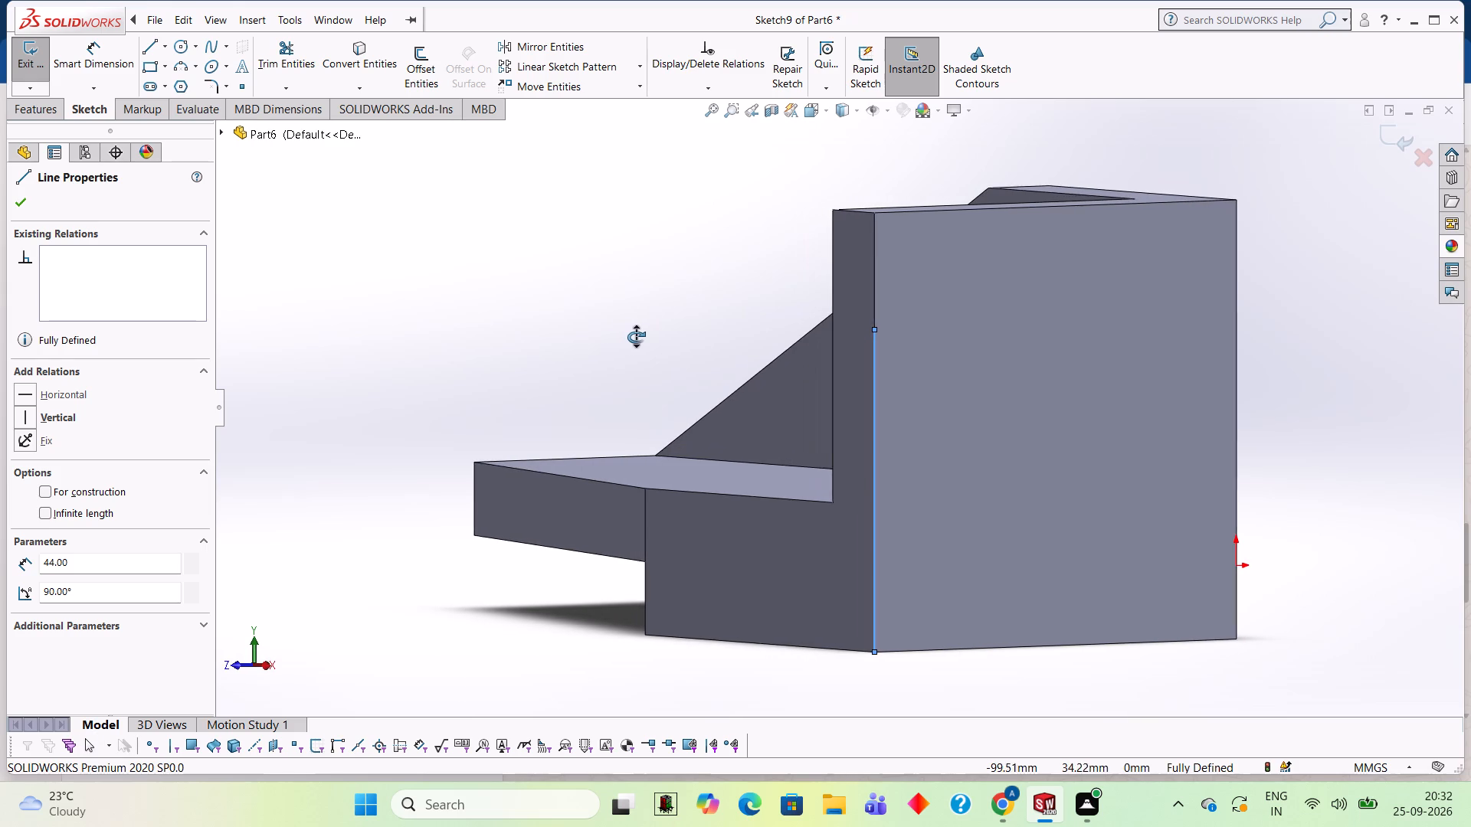
middle_drag(636, 337, 637, 338)
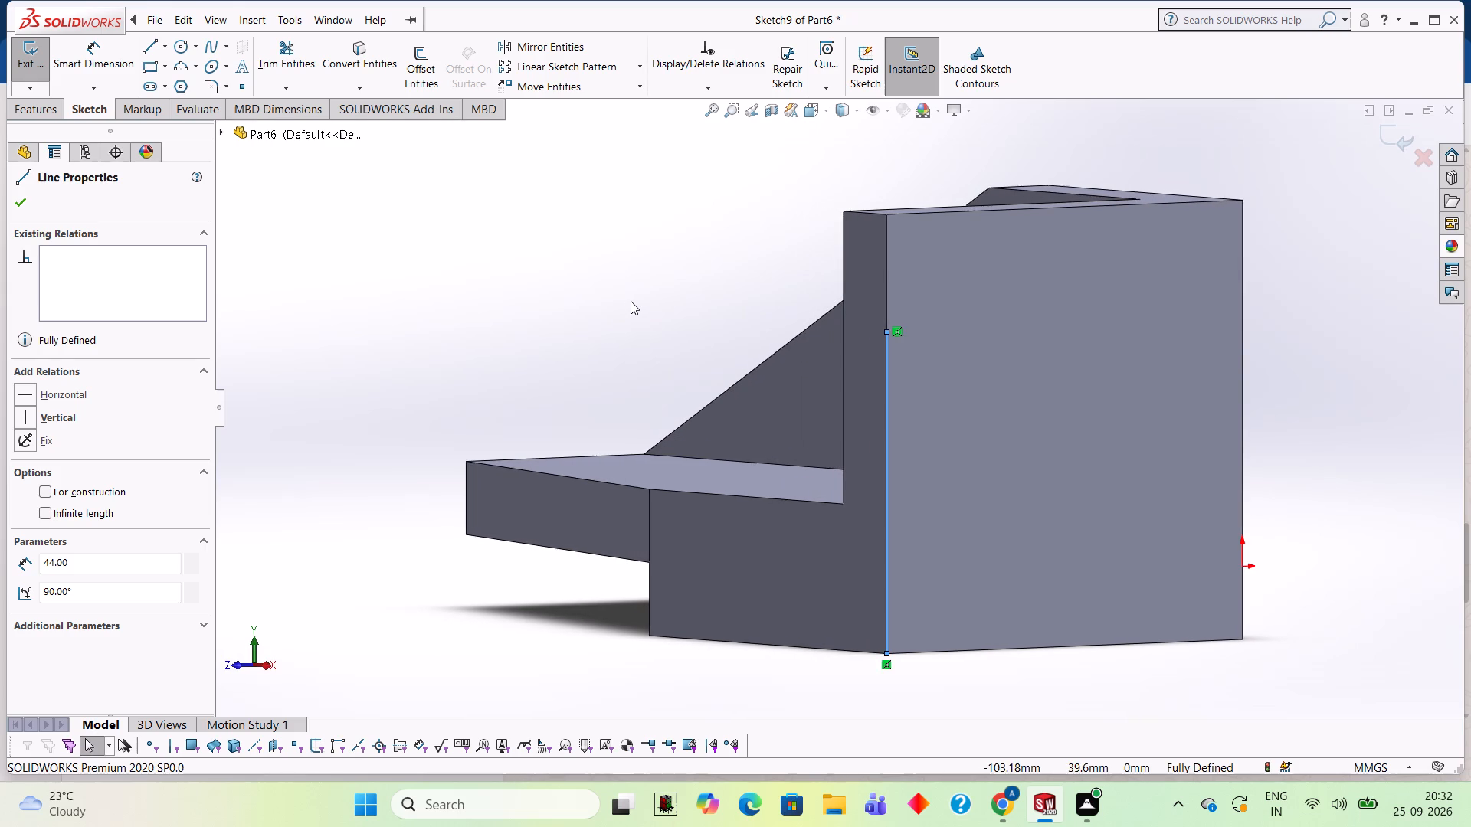
middle_drag(631, 301, 664, 301)
middle_drag(638, 302, 657, 302)
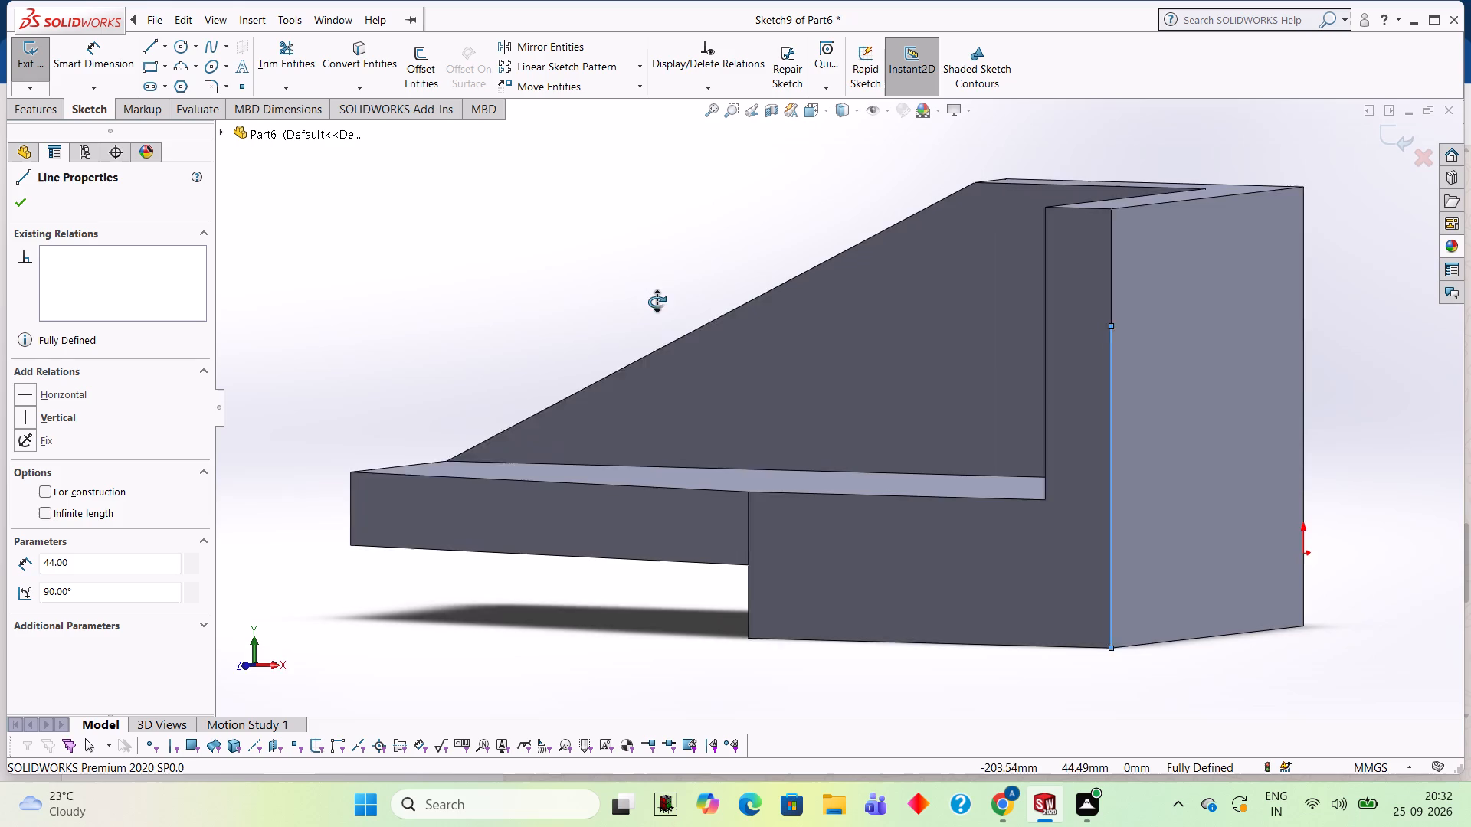
middle_drag(657, 302, 672, 302)
middle_drag(639, 302, 690, 302)
middle_drag(676, 302, 700, 302)
scroll(722, 325, up, 1)
middle_drag(722, 325, 737, 325)
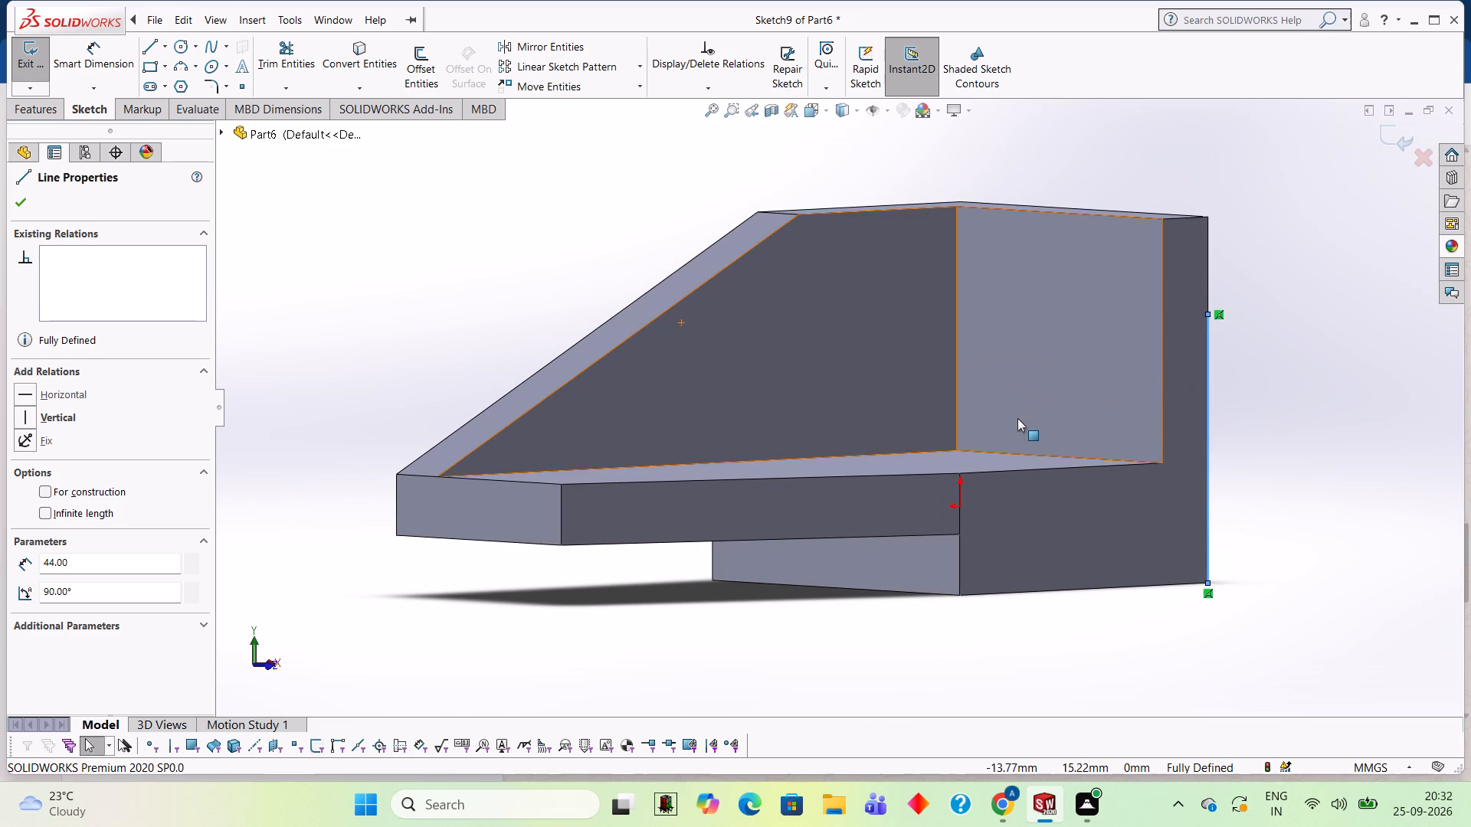
key(Escape)
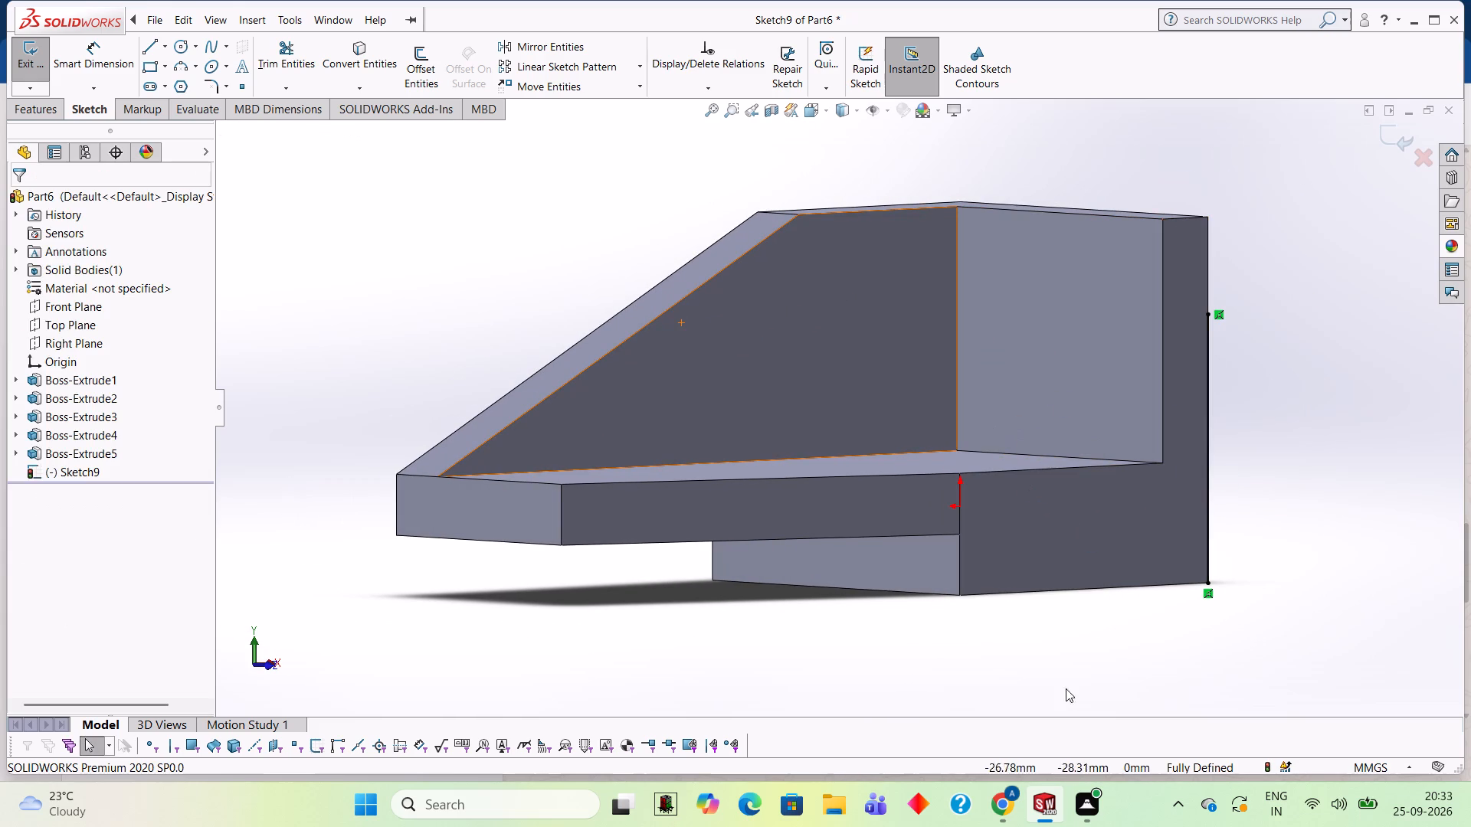
key(Escape)
Trim away the vertical line along the square wall's front edge and exit the empty sketch.
click(147, 49)
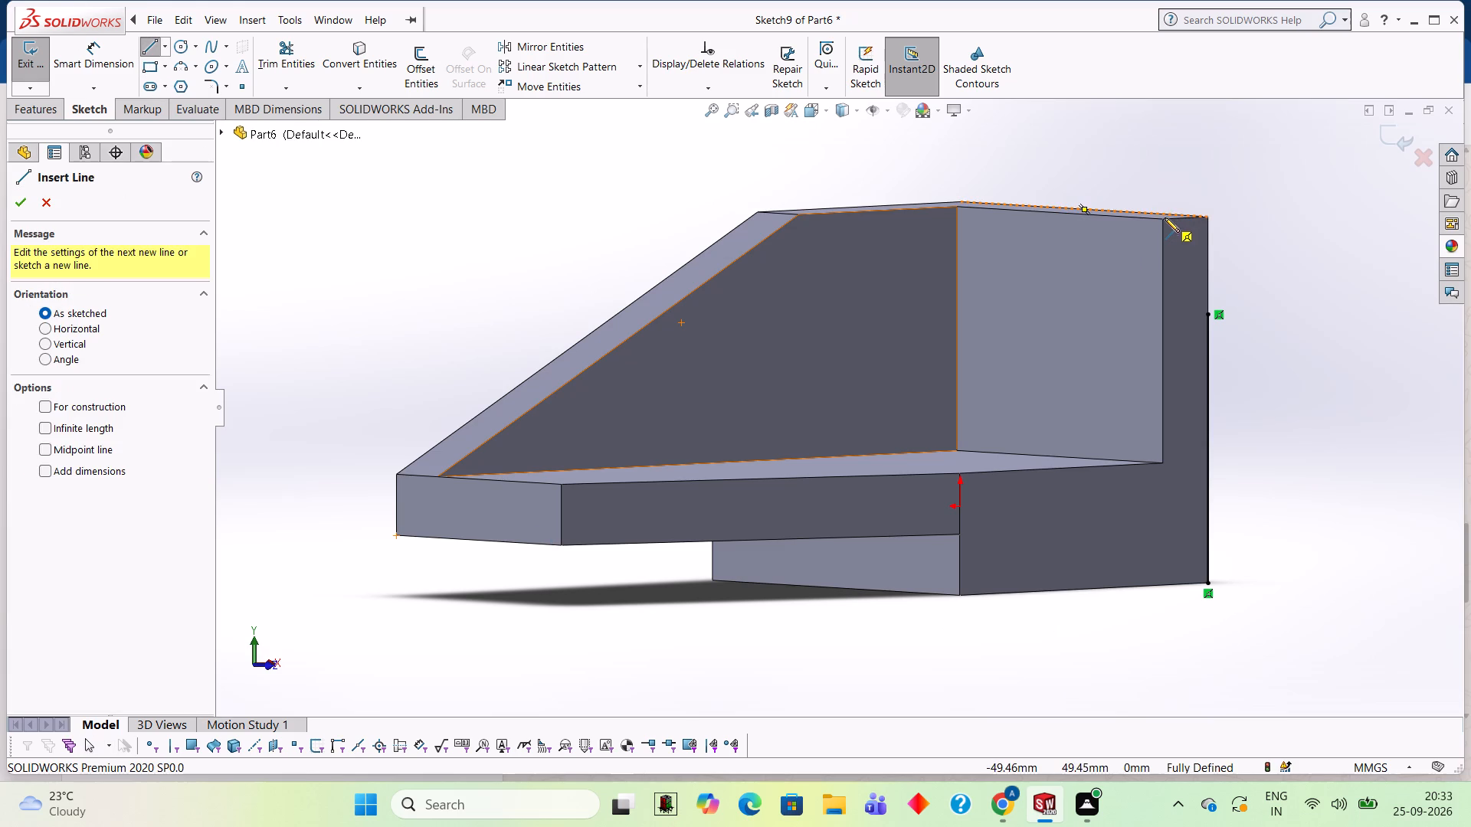
middle_drag(1224, 230, 1155, 224)
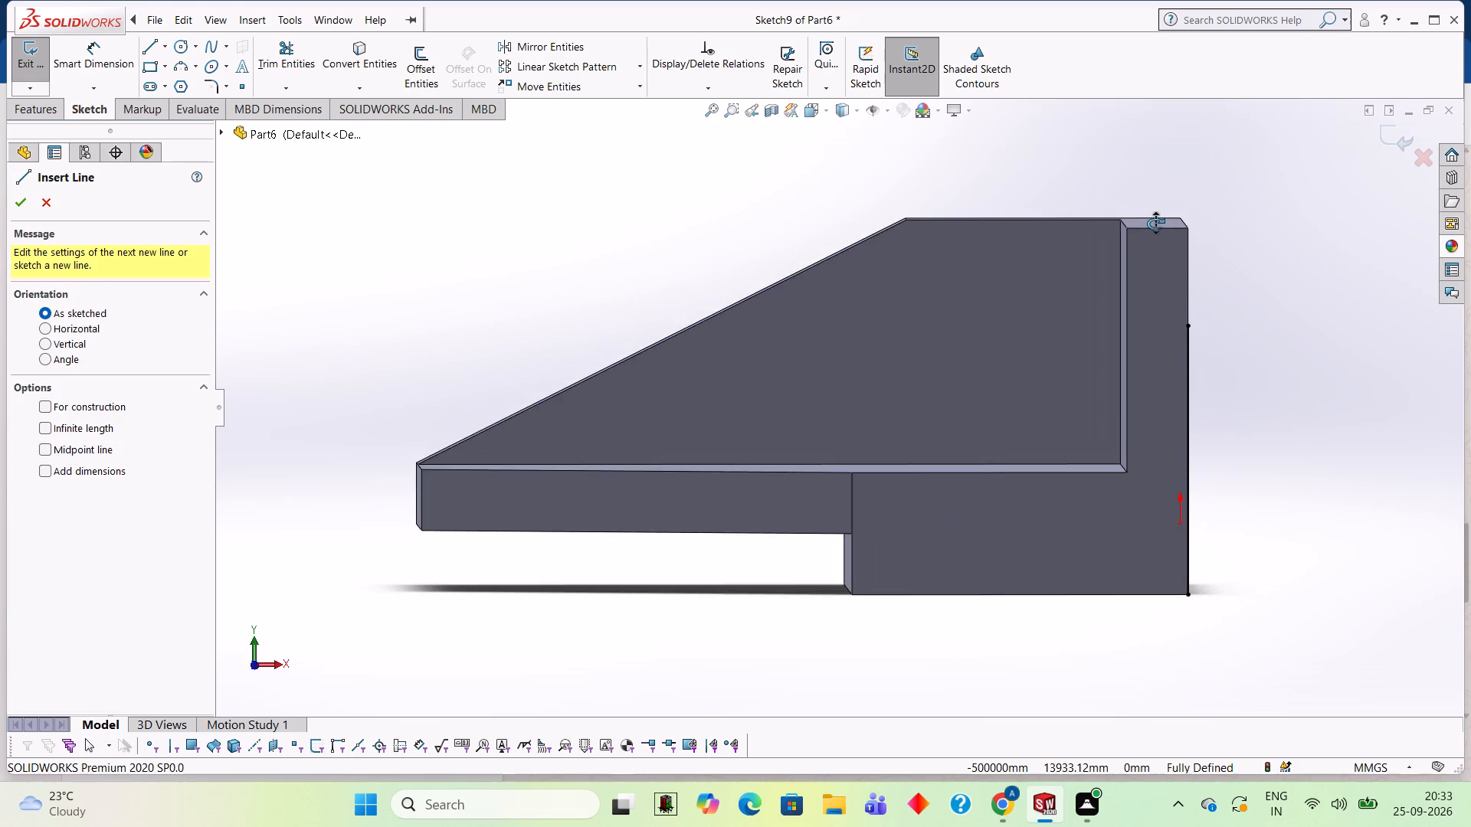
middle_drag(1155, 224, 1153, 208)
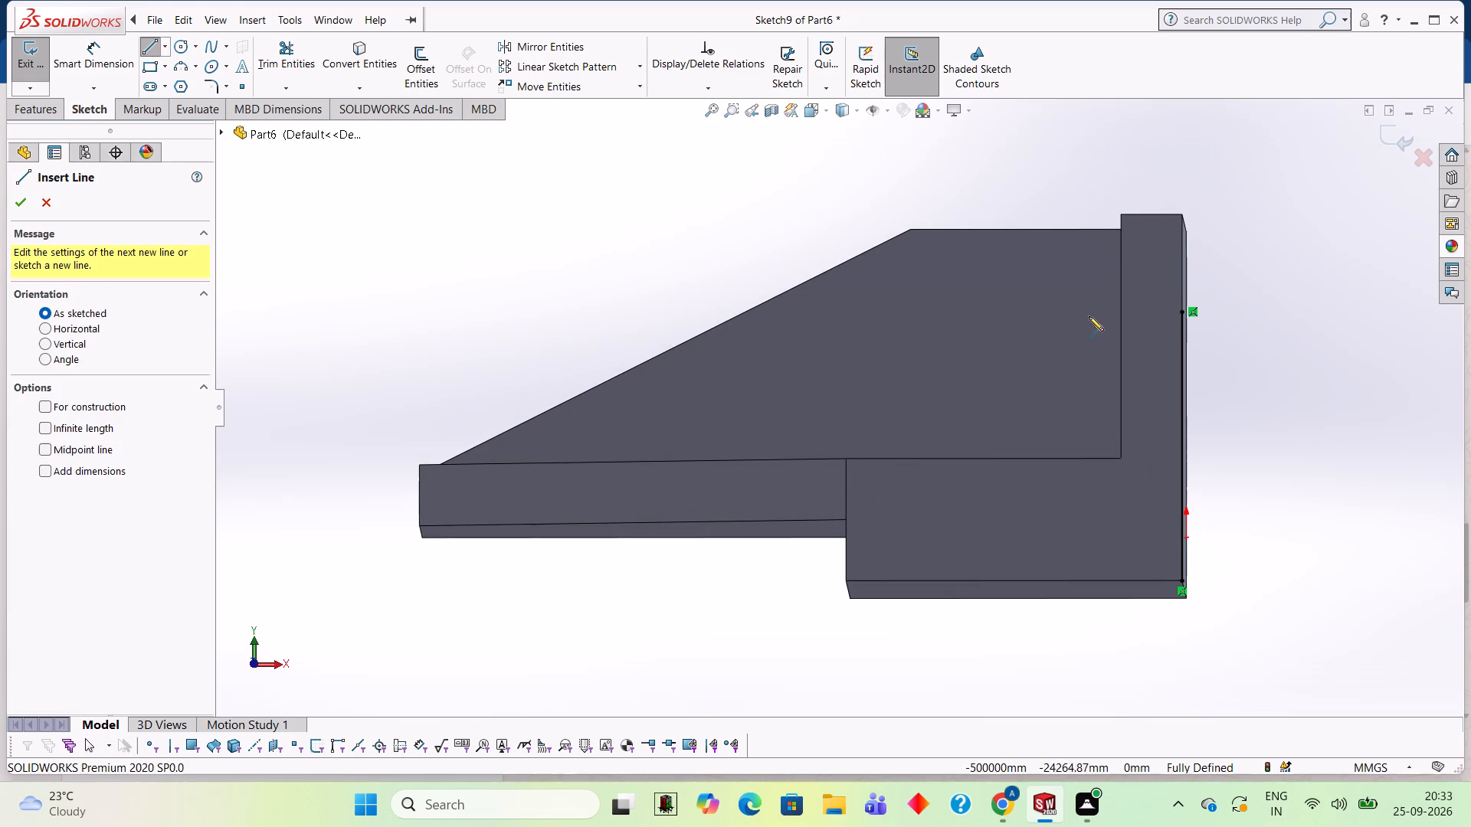
click(285, 60)
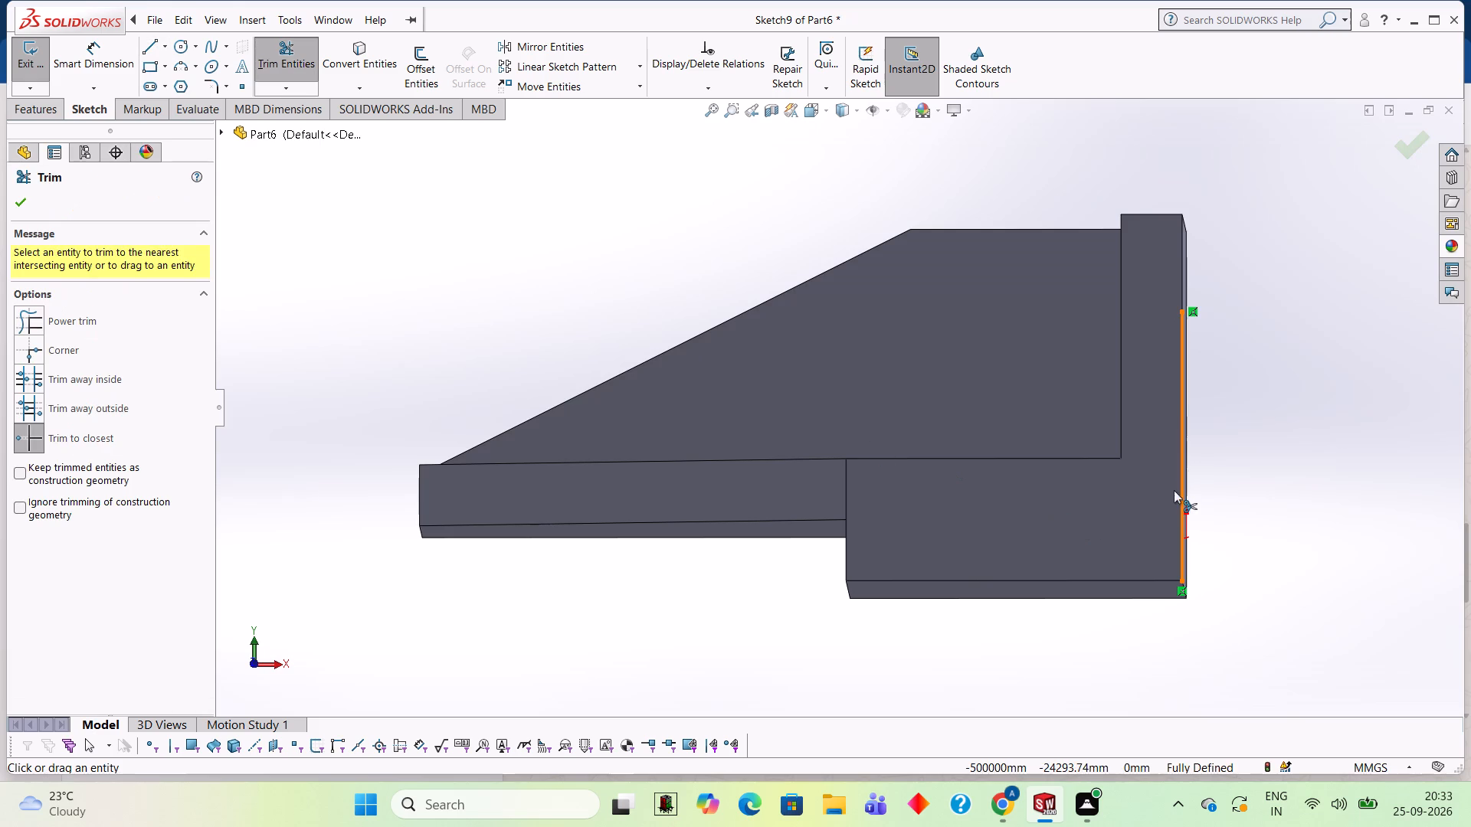
click(1181, 490)
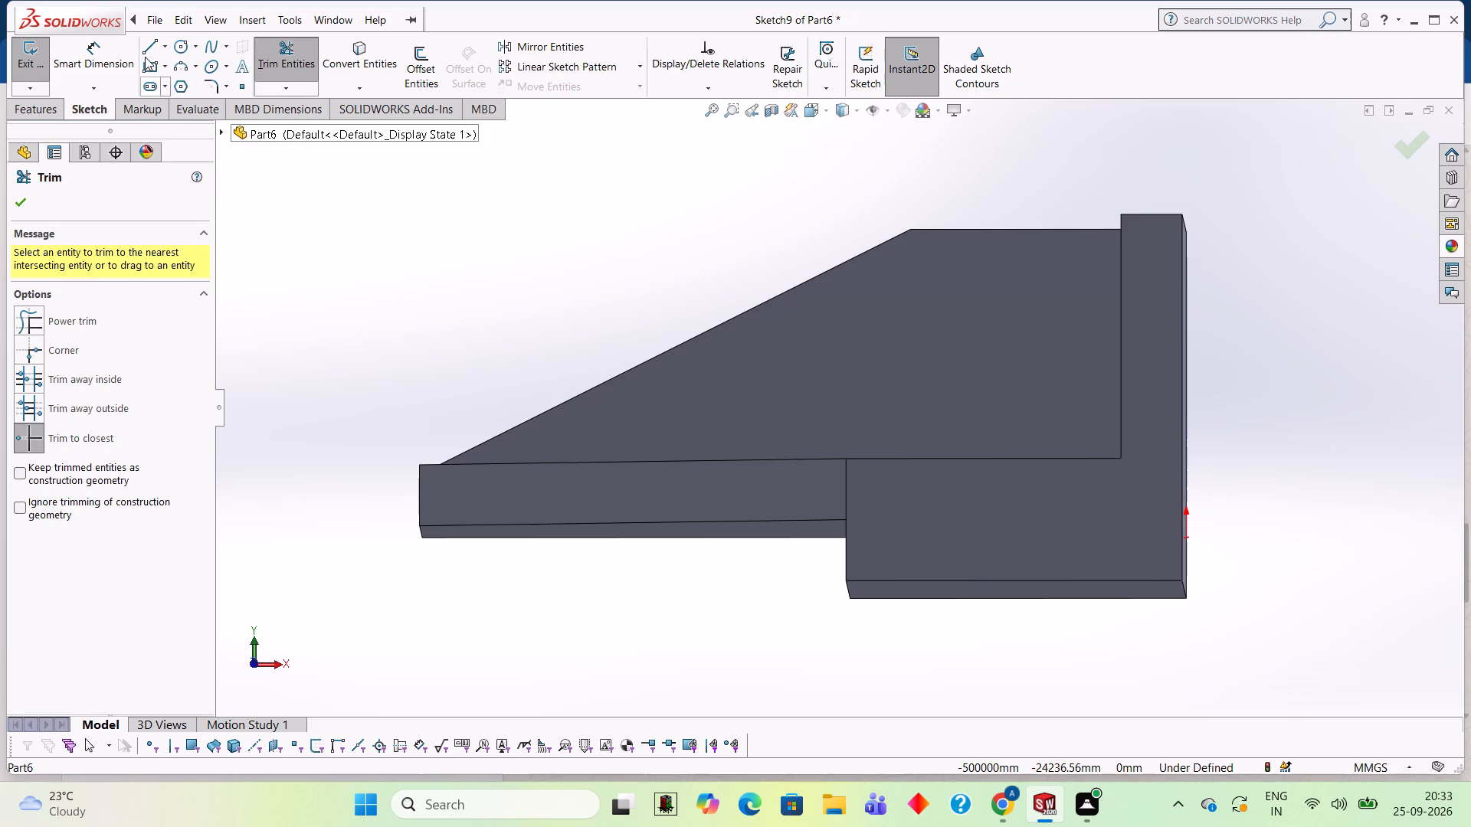
click(145, 57)
click(145, 44)
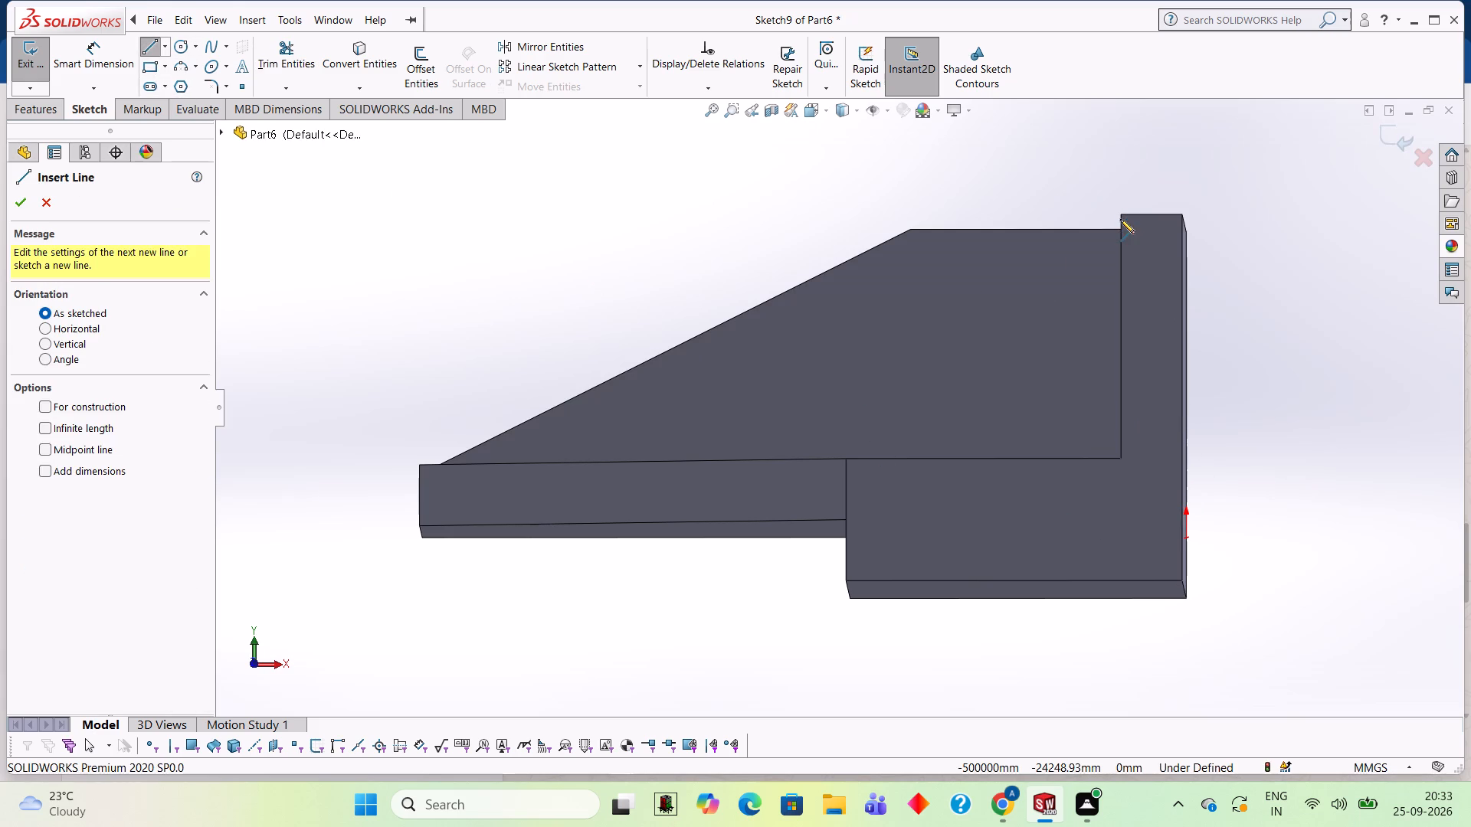
middle_drag(1144, 159, 1148, 181)
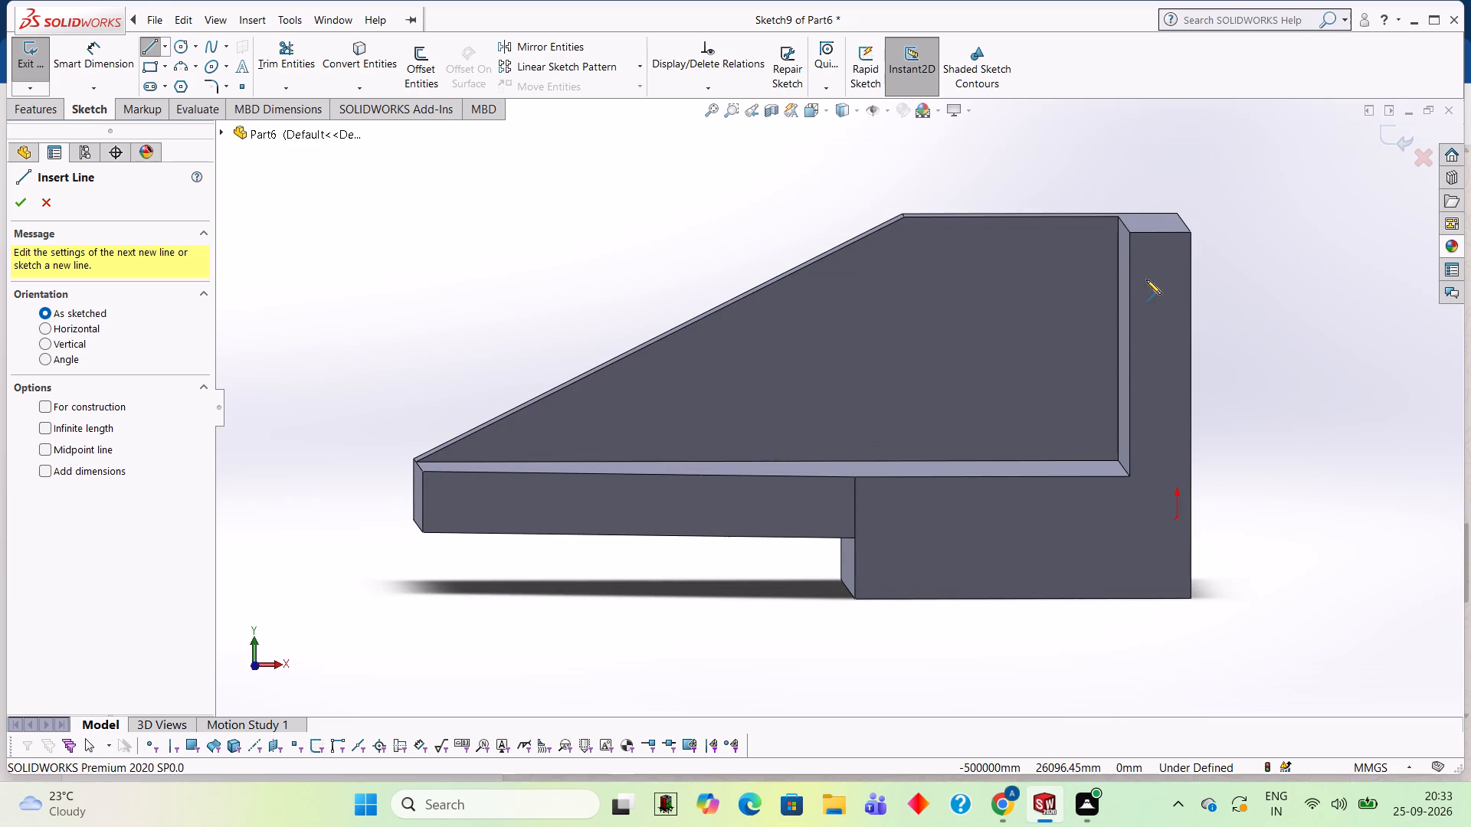
click(1396, 139)
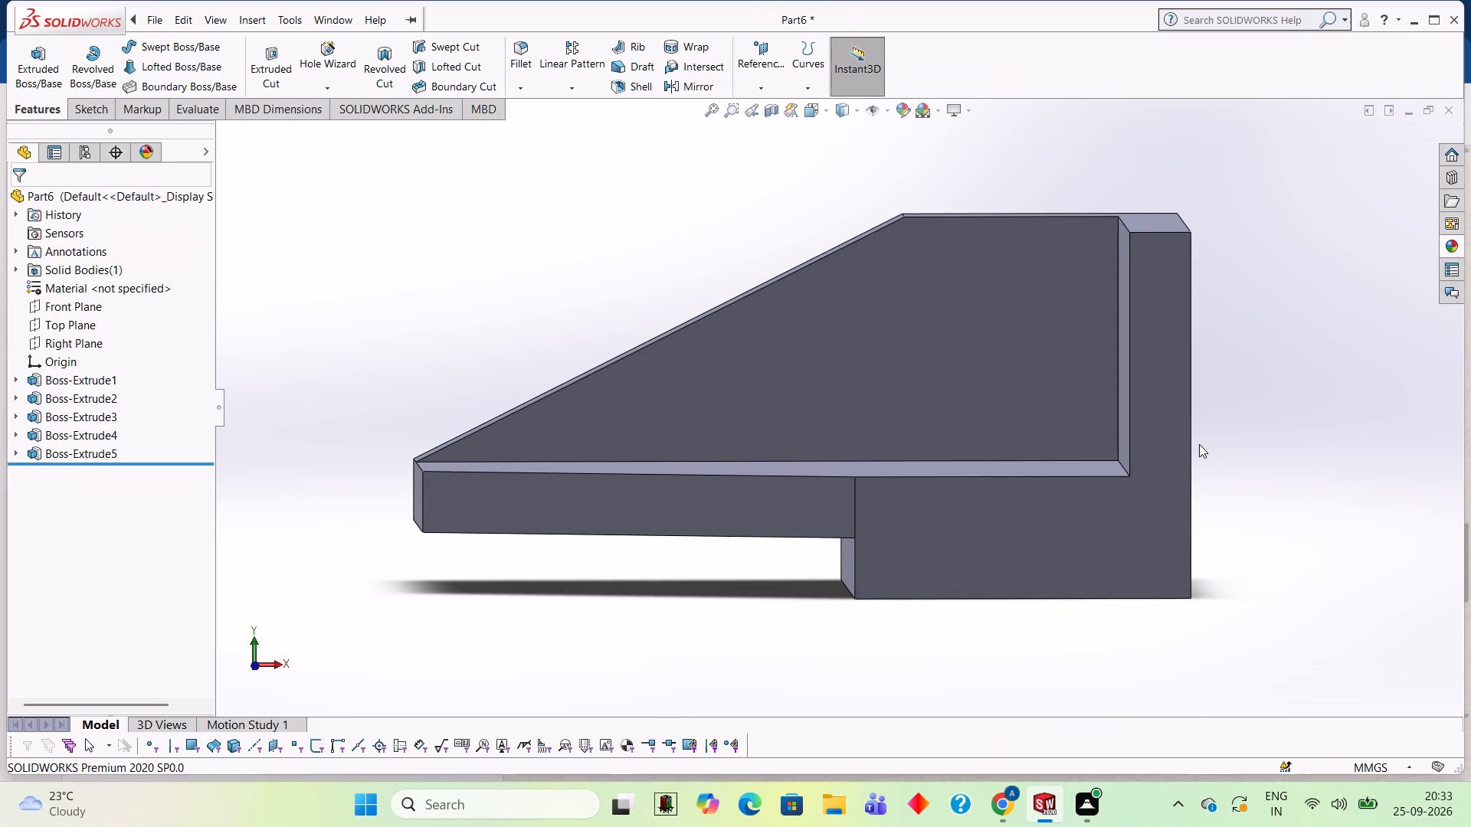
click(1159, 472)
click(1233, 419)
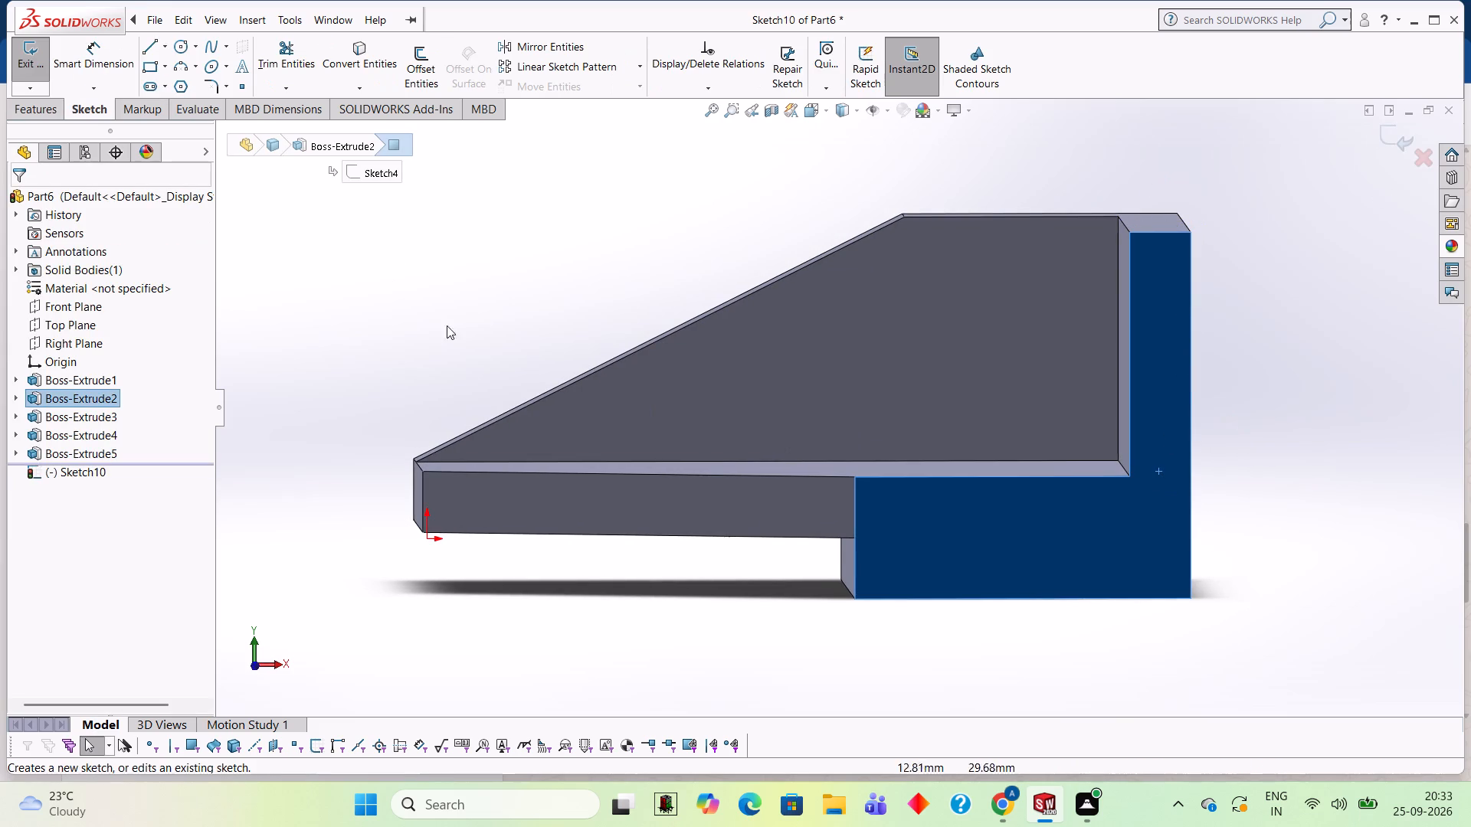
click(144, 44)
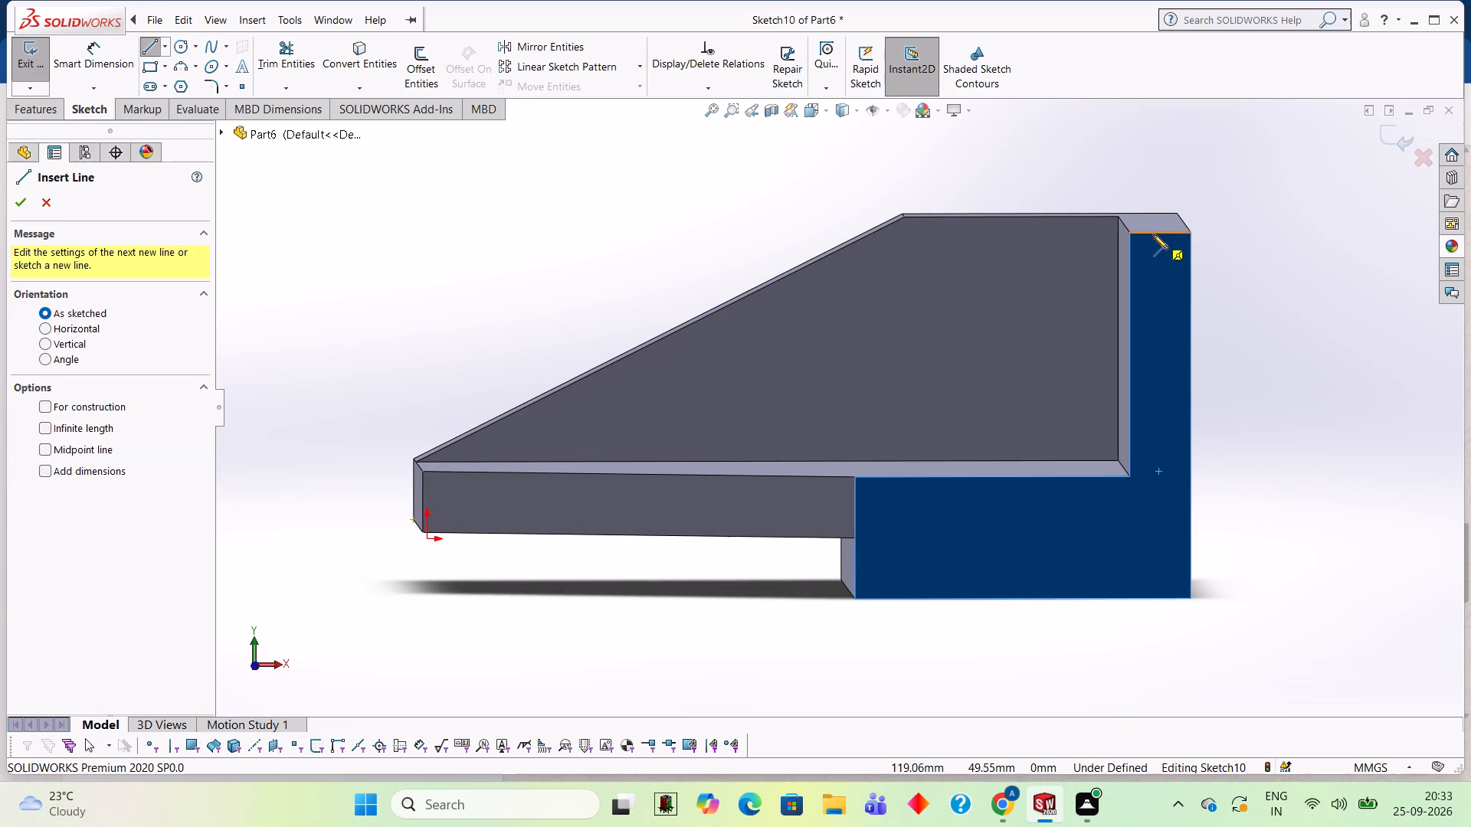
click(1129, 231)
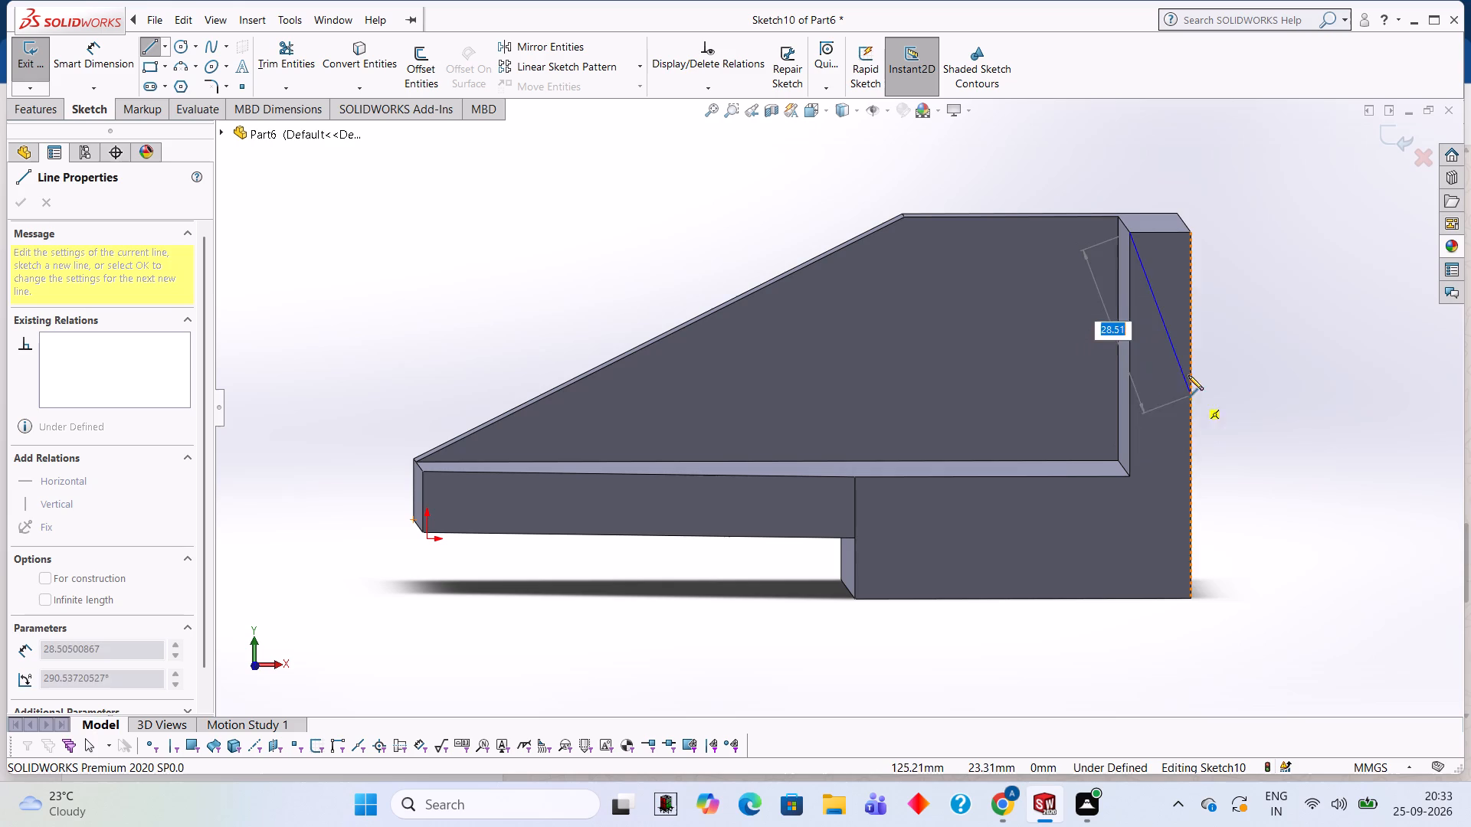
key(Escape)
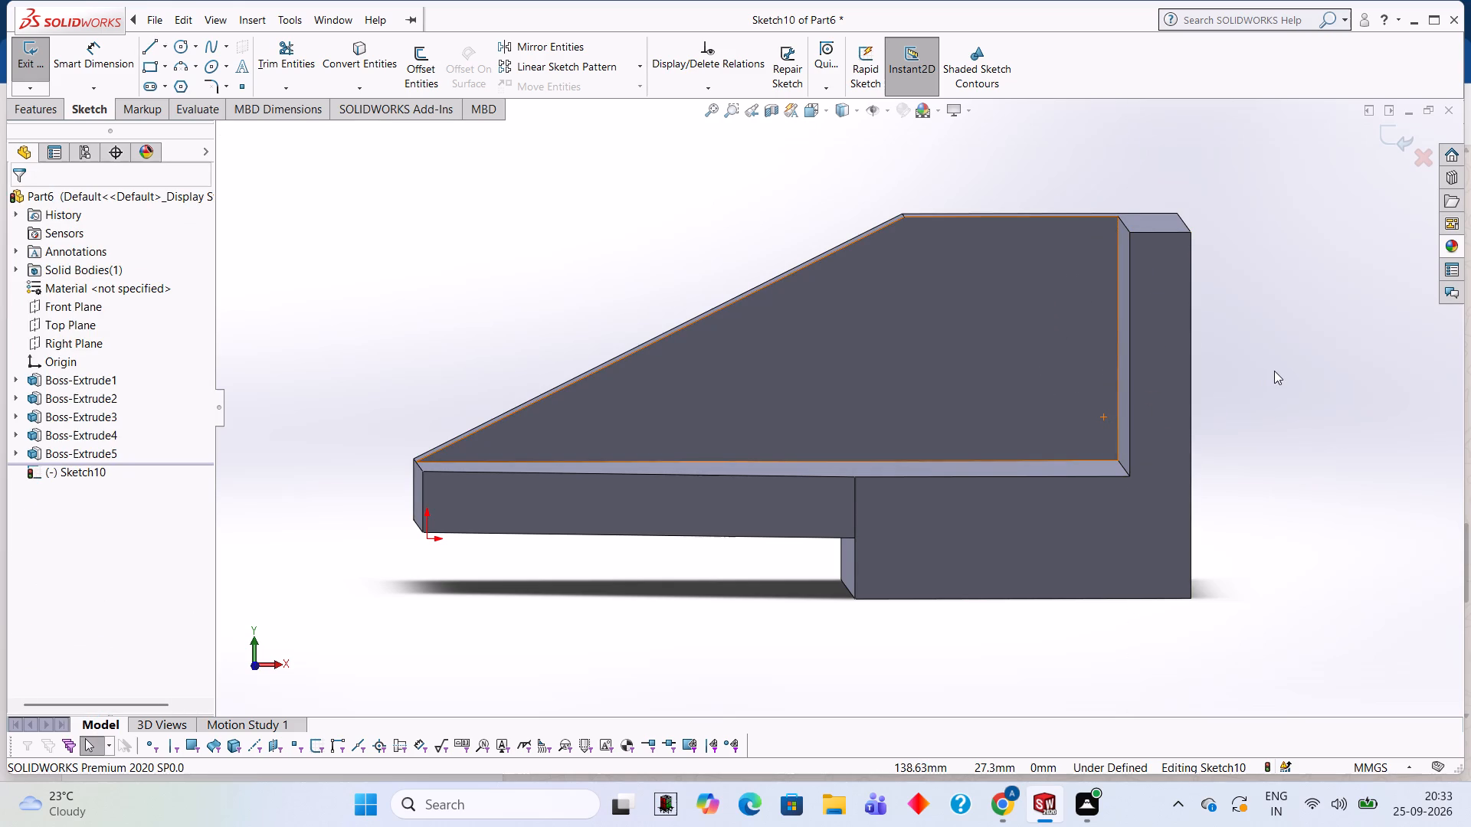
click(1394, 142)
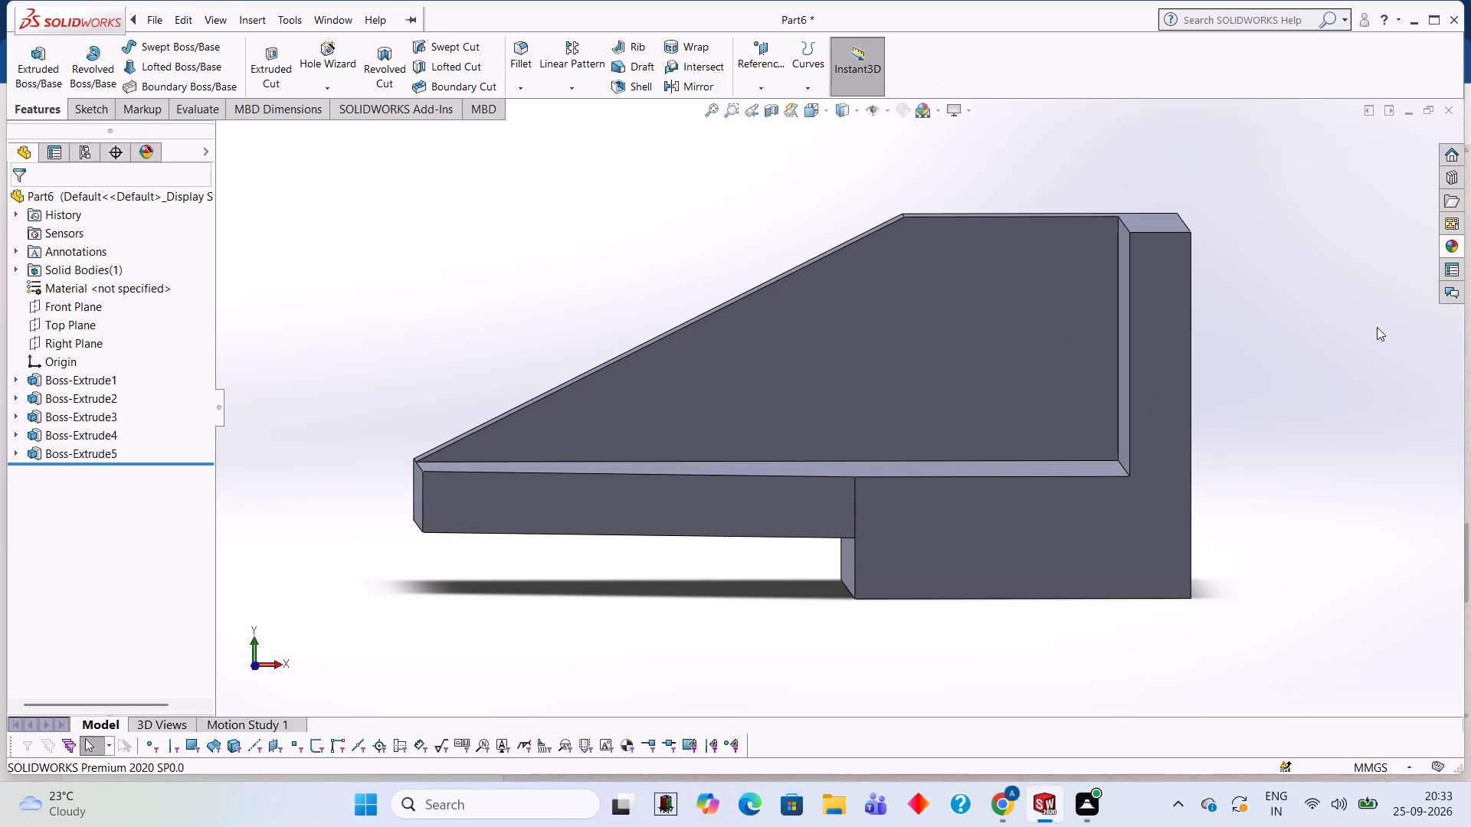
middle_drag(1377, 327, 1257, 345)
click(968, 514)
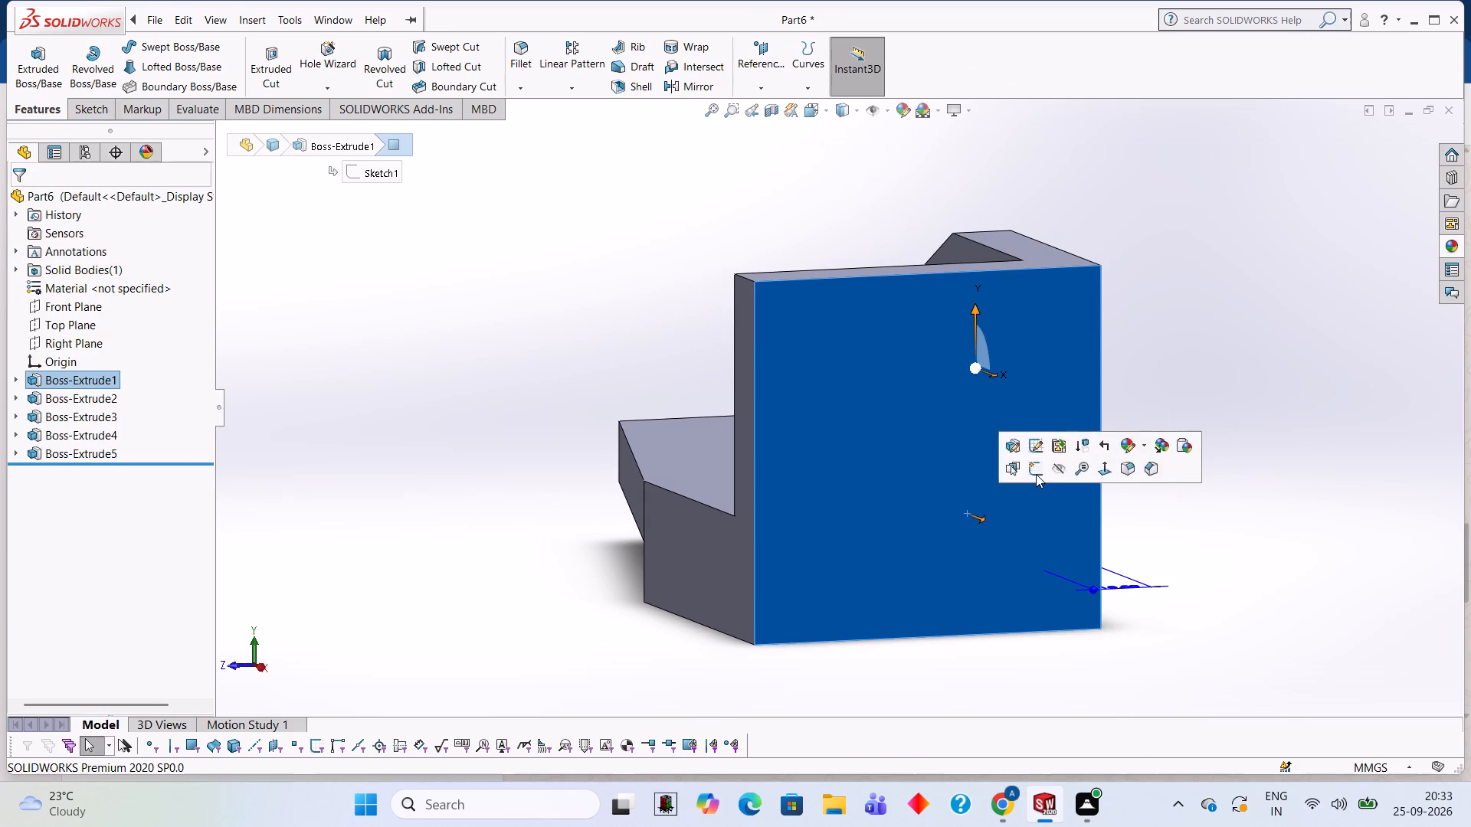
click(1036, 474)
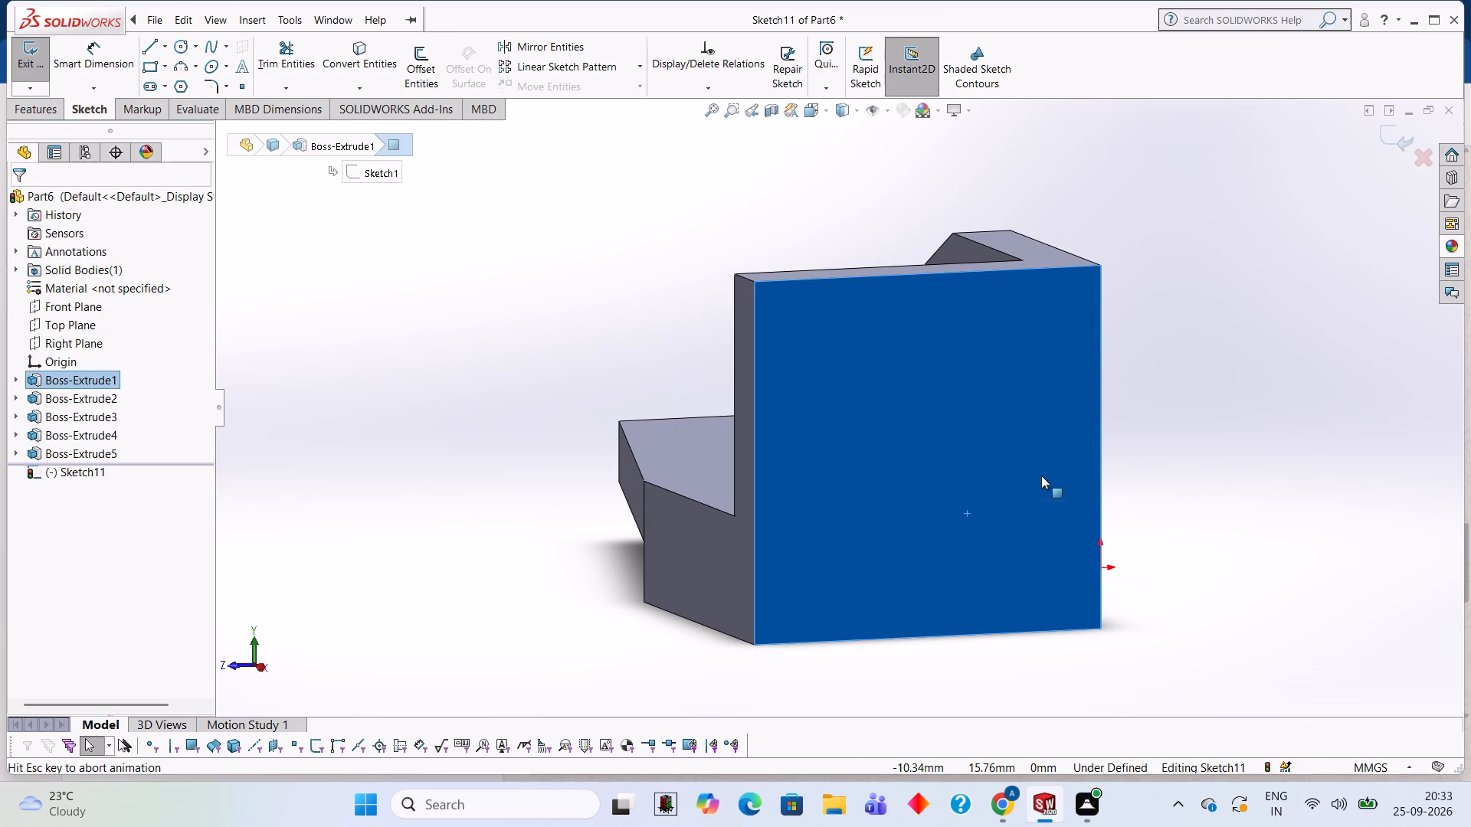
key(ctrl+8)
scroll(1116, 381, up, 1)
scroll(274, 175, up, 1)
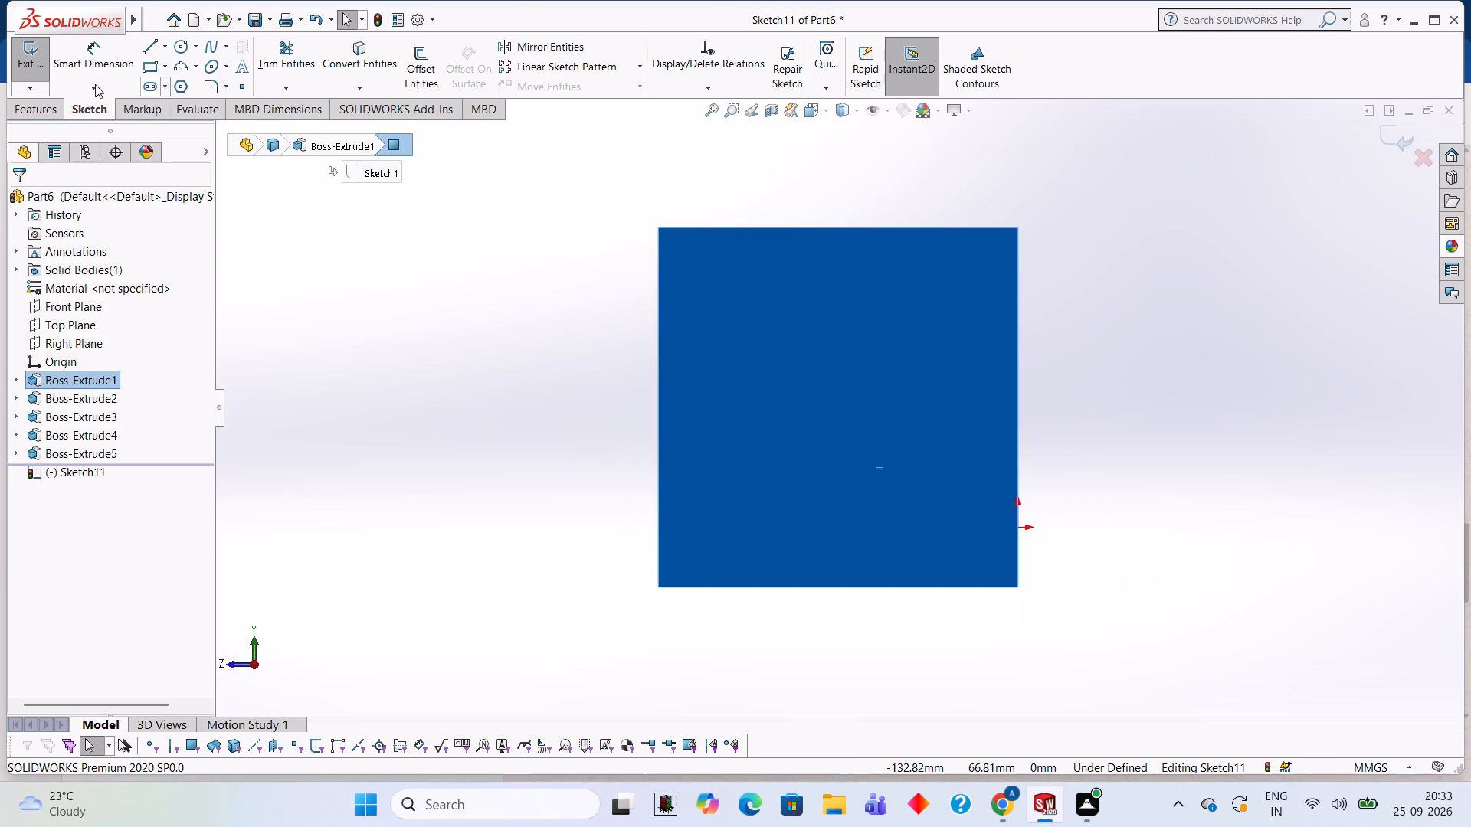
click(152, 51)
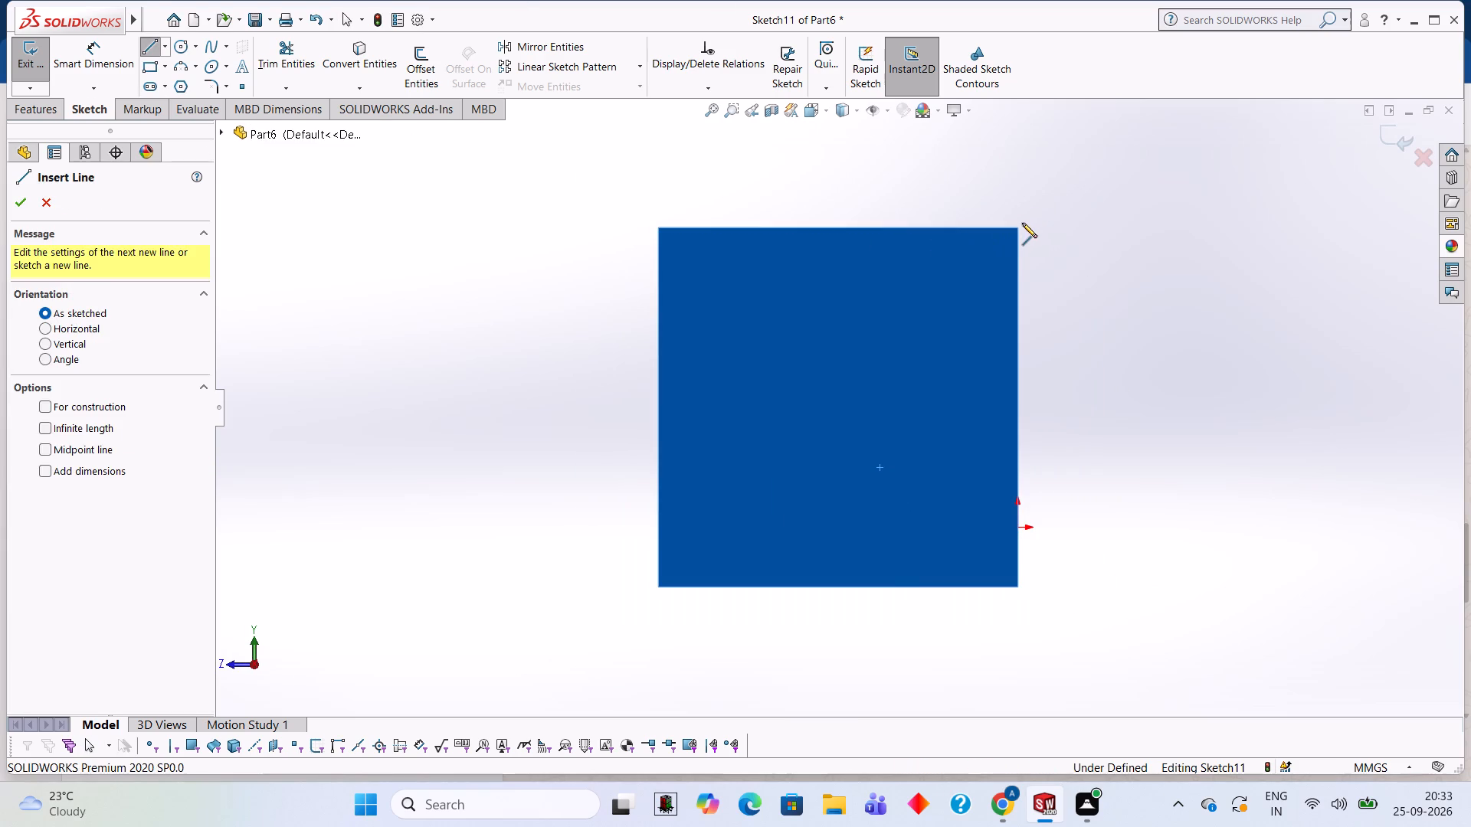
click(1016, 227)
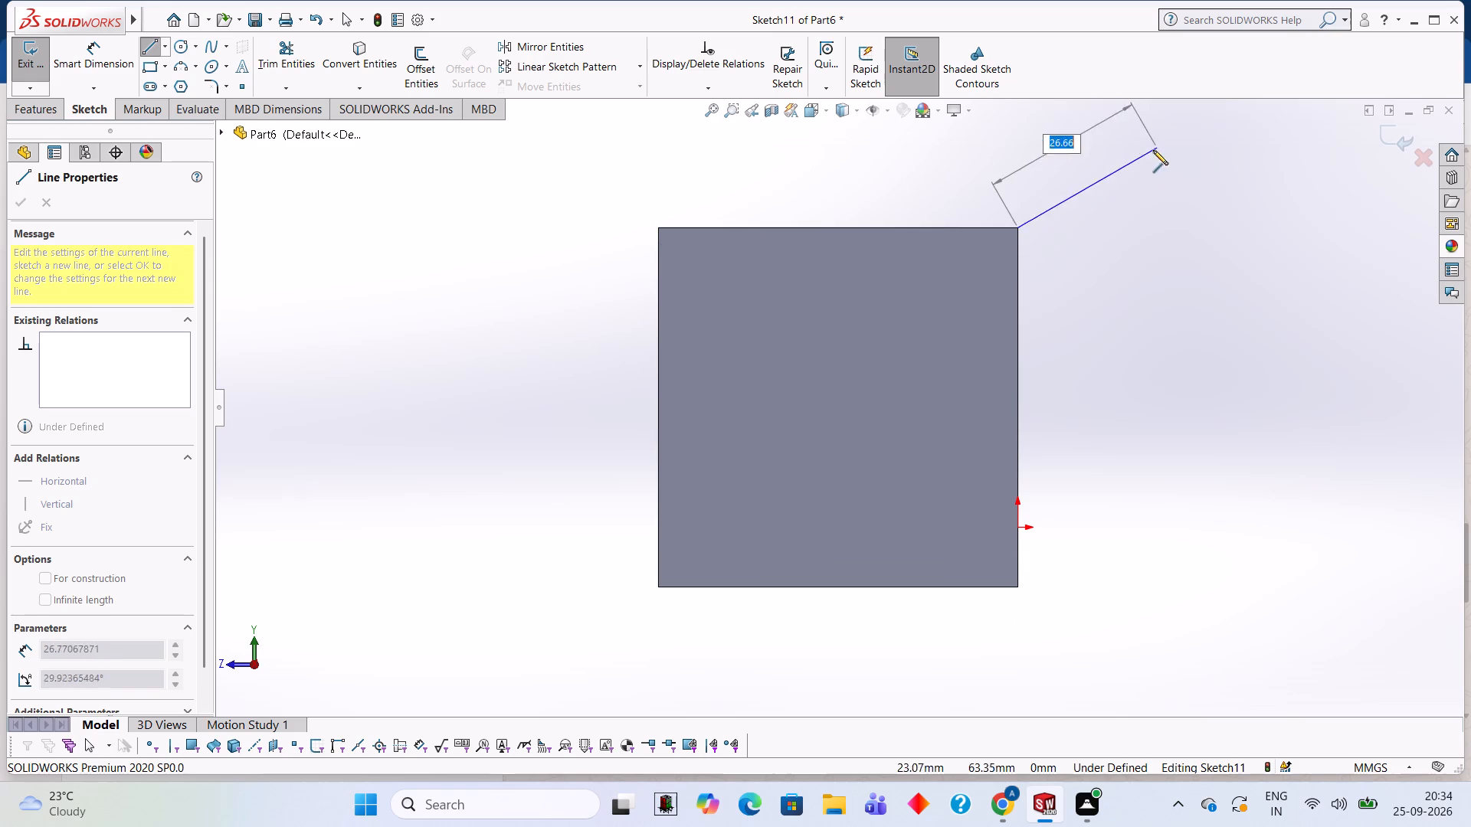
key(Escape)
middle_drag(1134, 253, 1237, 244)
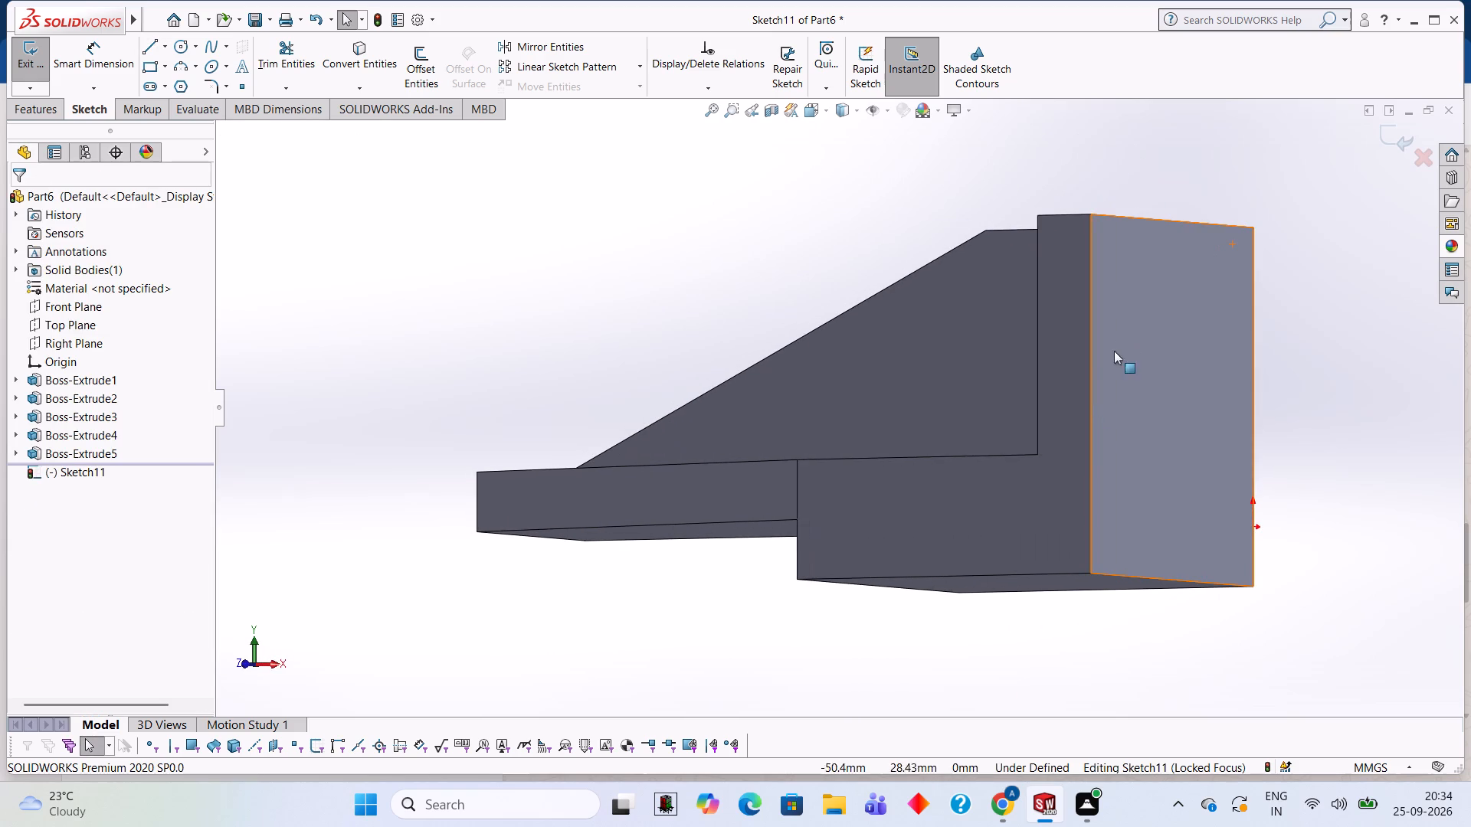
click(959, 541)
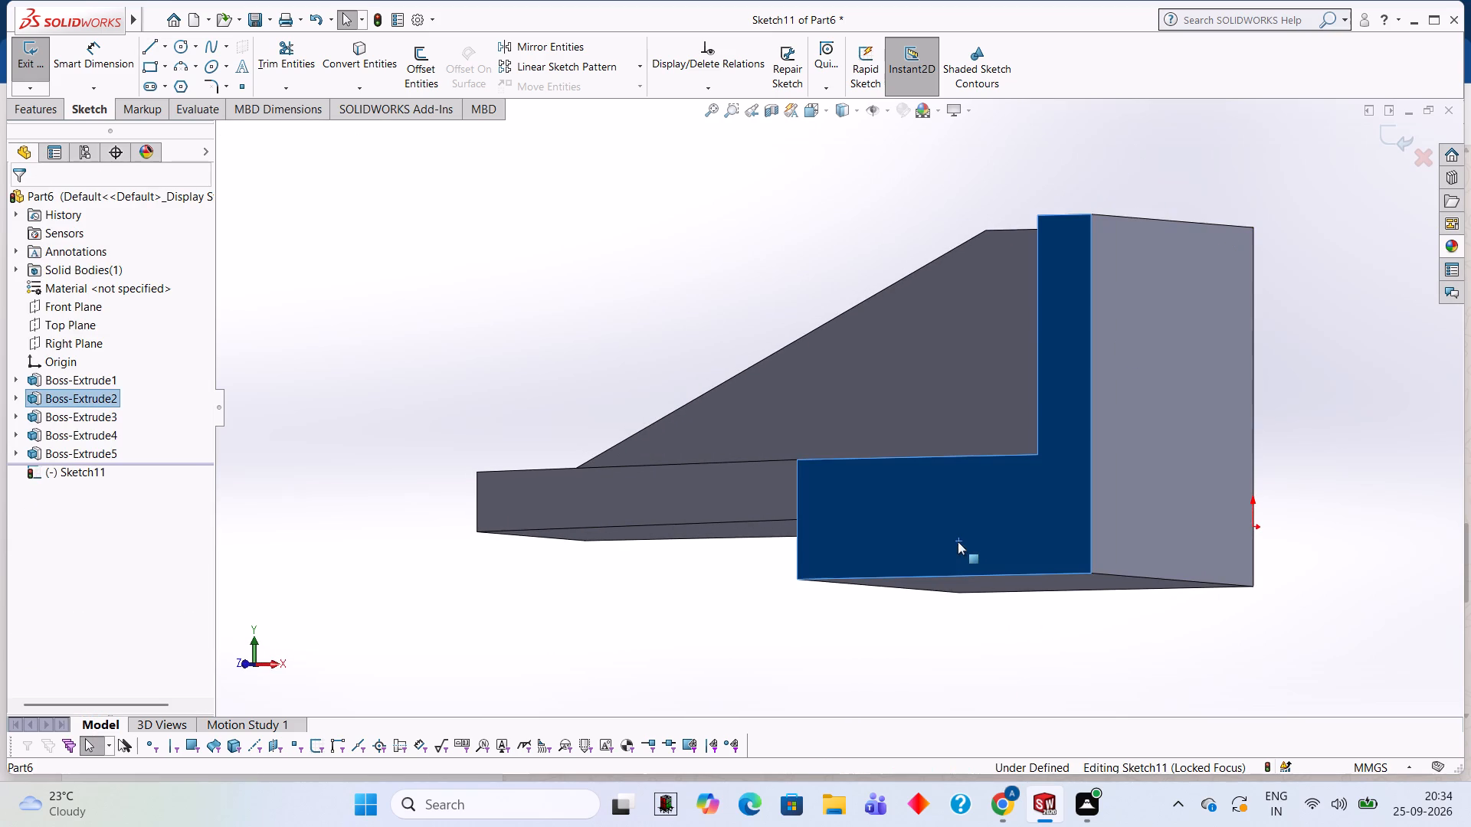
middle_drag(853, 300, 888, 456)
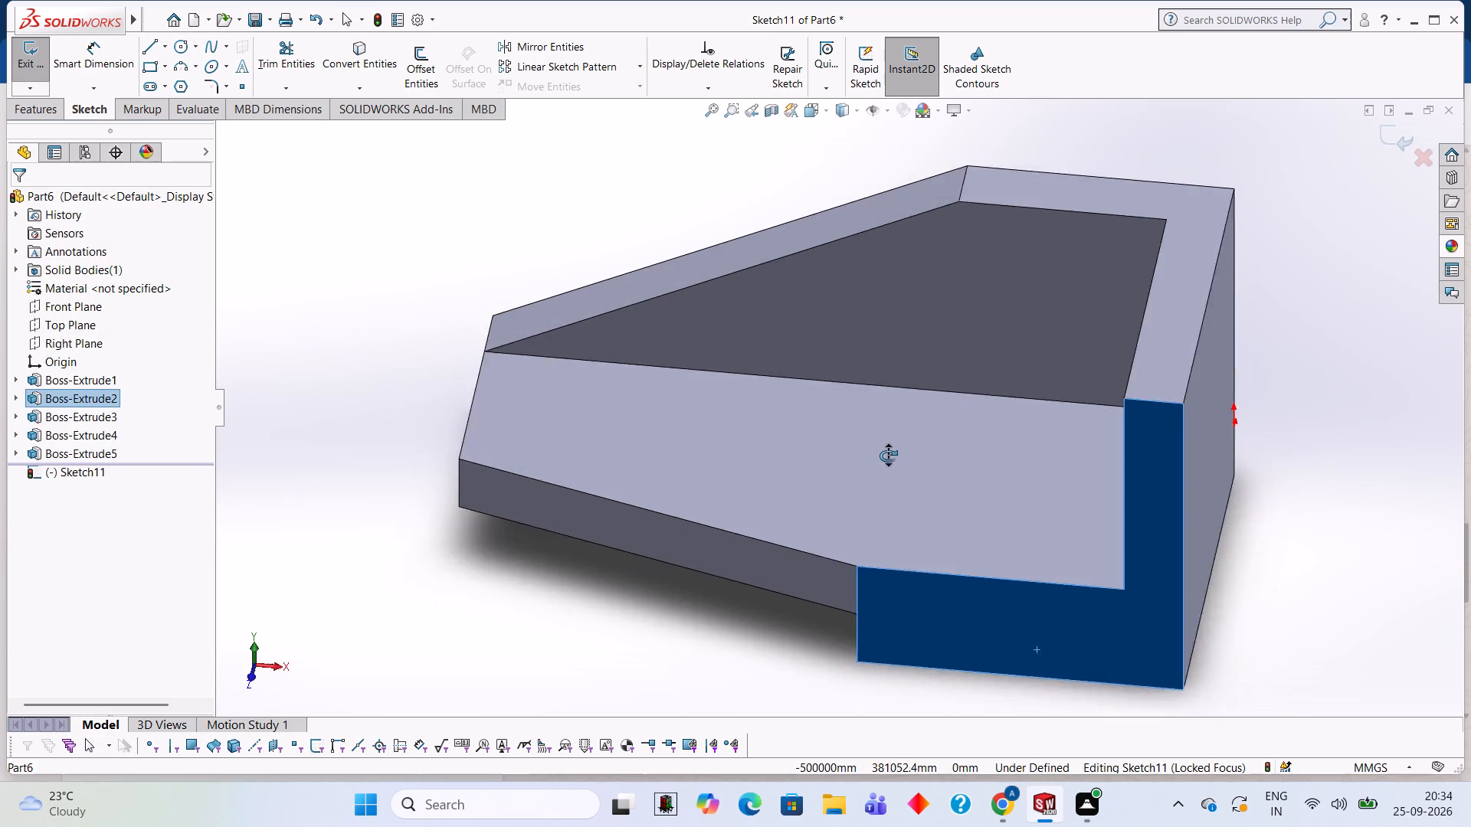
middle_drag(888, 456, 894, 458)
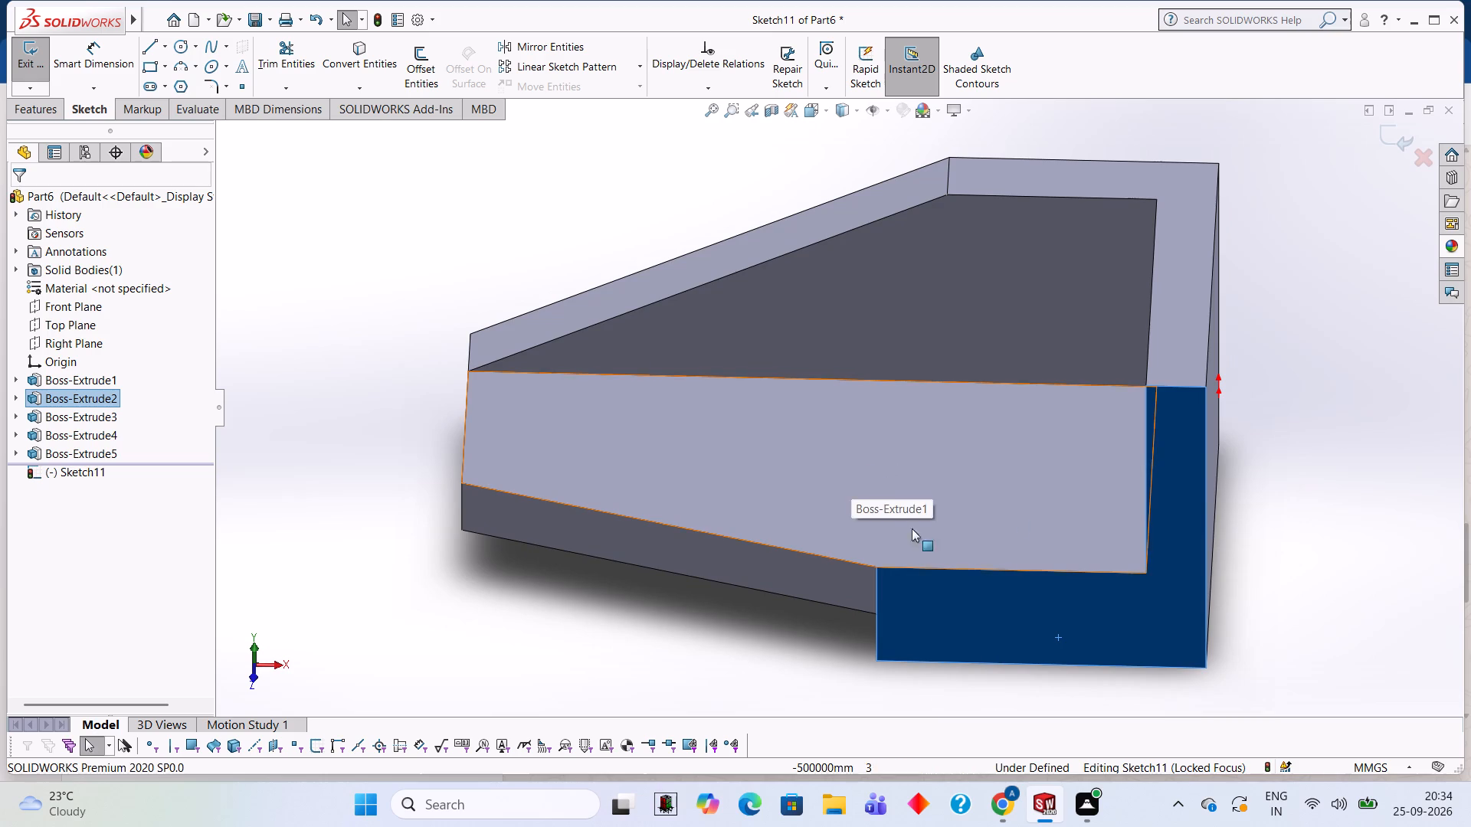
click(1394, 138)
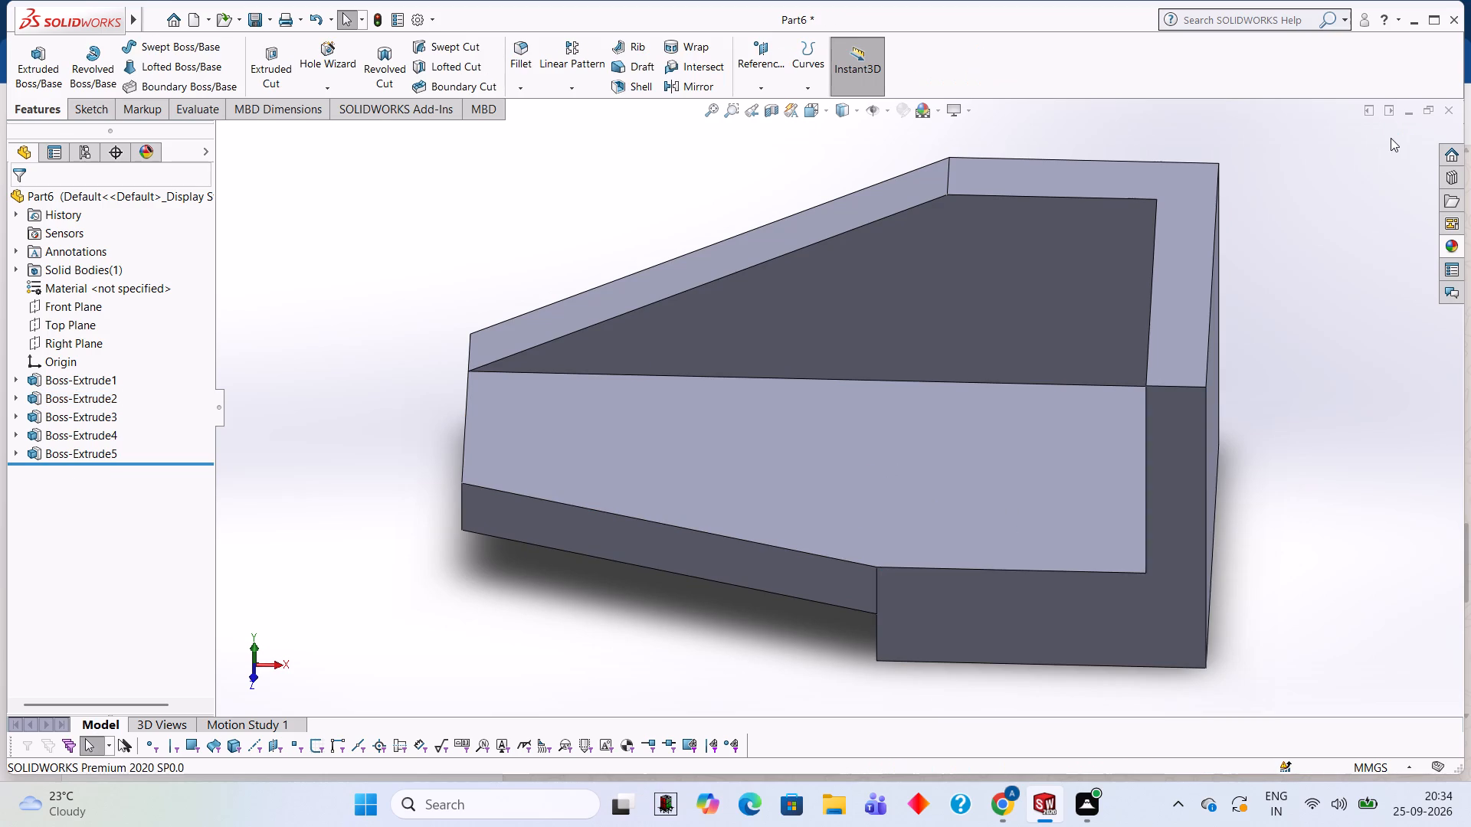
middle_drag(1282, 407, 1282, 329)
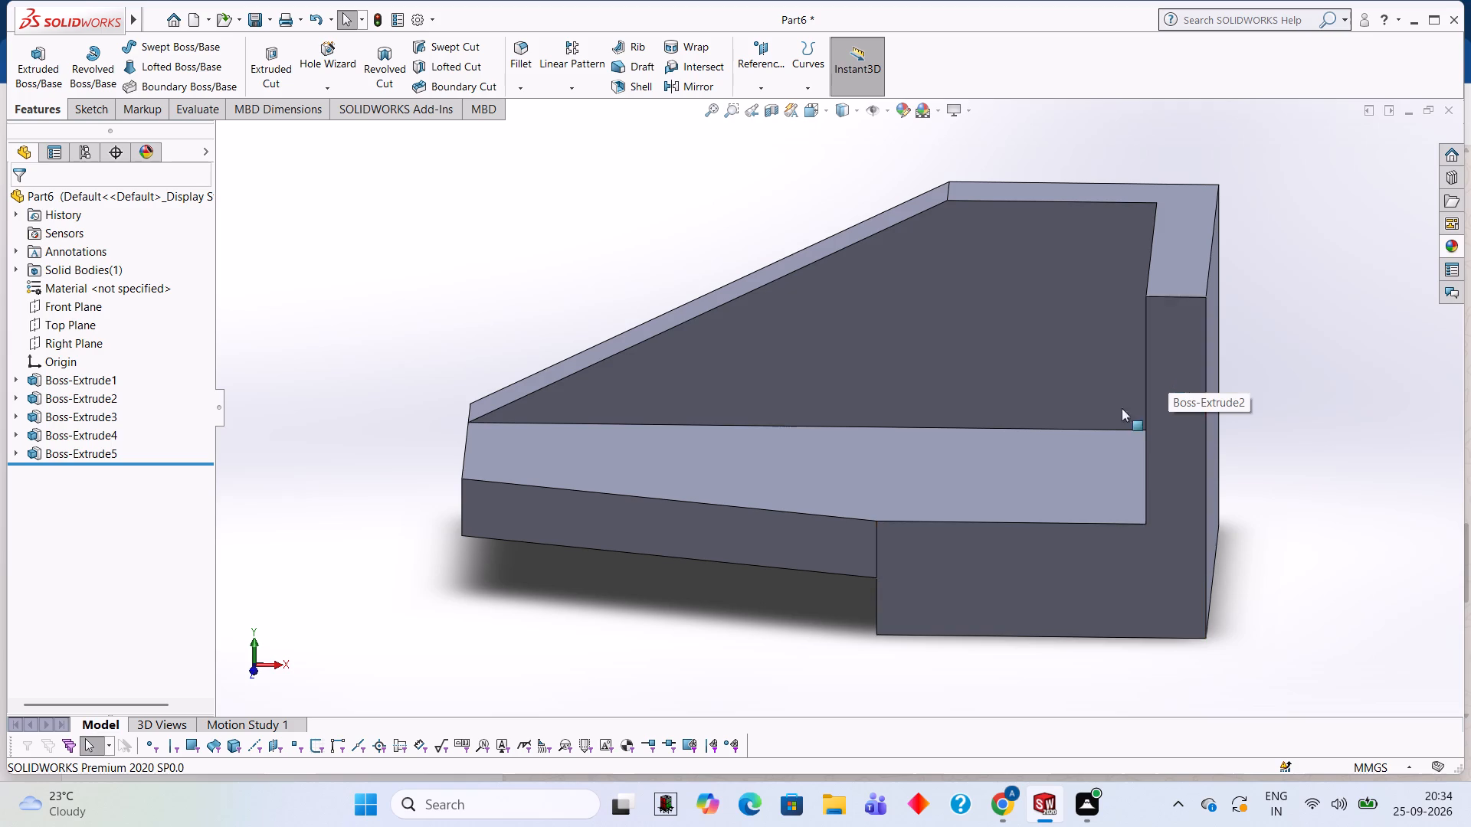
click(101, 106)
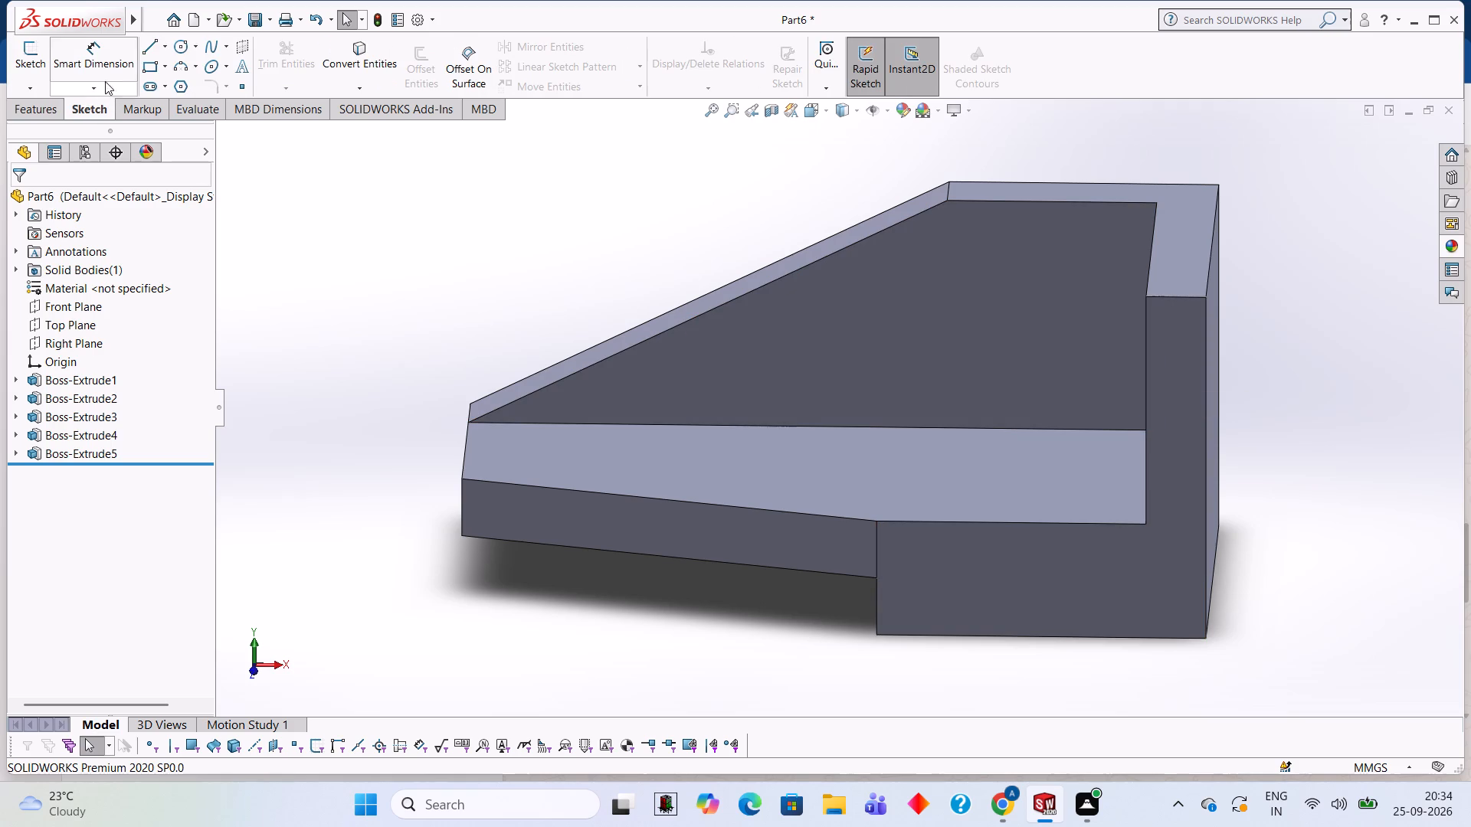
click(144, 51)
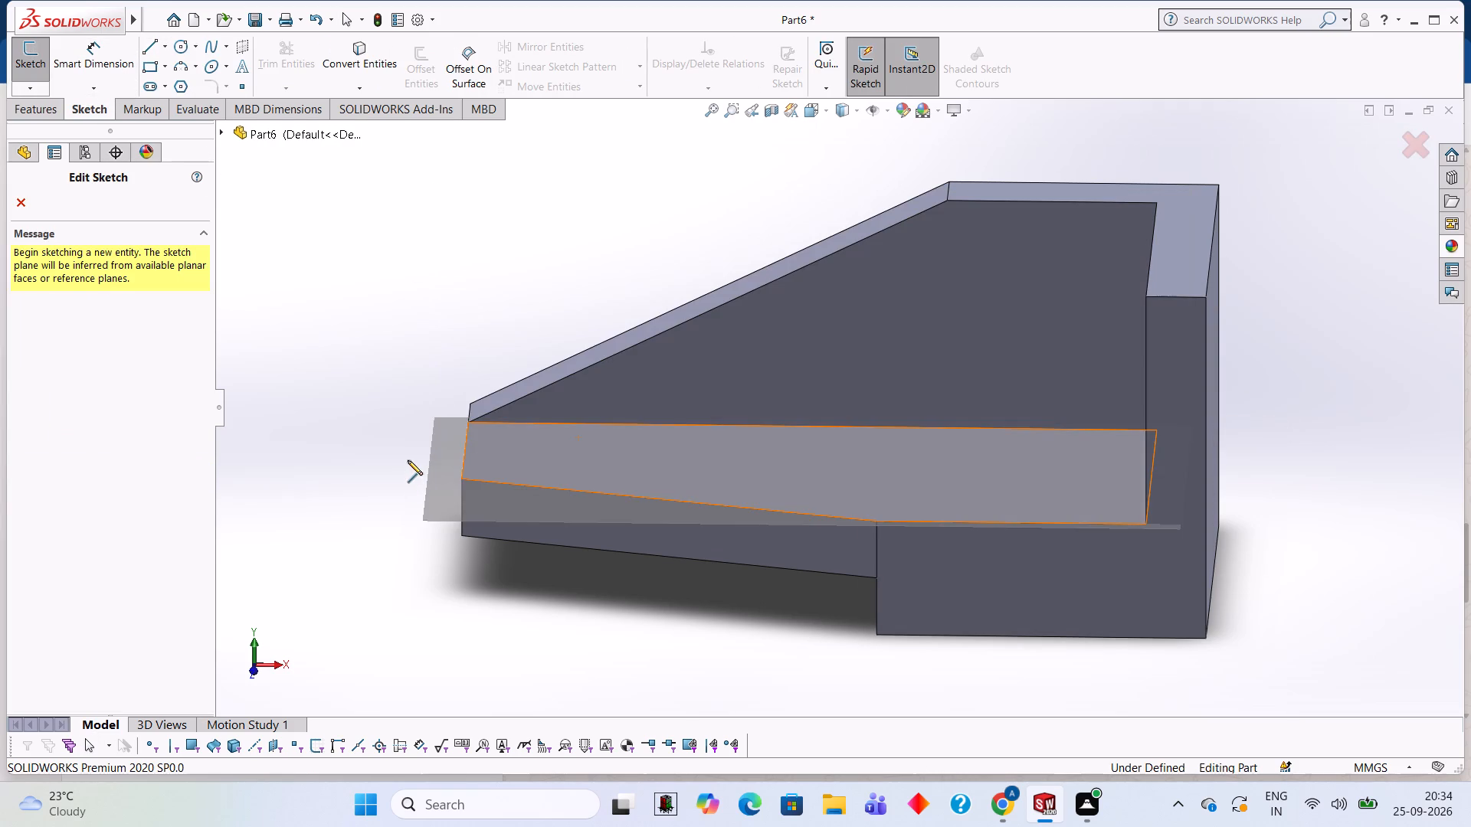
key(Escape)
Sketch a closed L-shaped outline tracing the bracket's front wall and foot face, 60 mm tall and 55 mm wide, with 45 and 40 mm inner edges.
click(1058, 556)
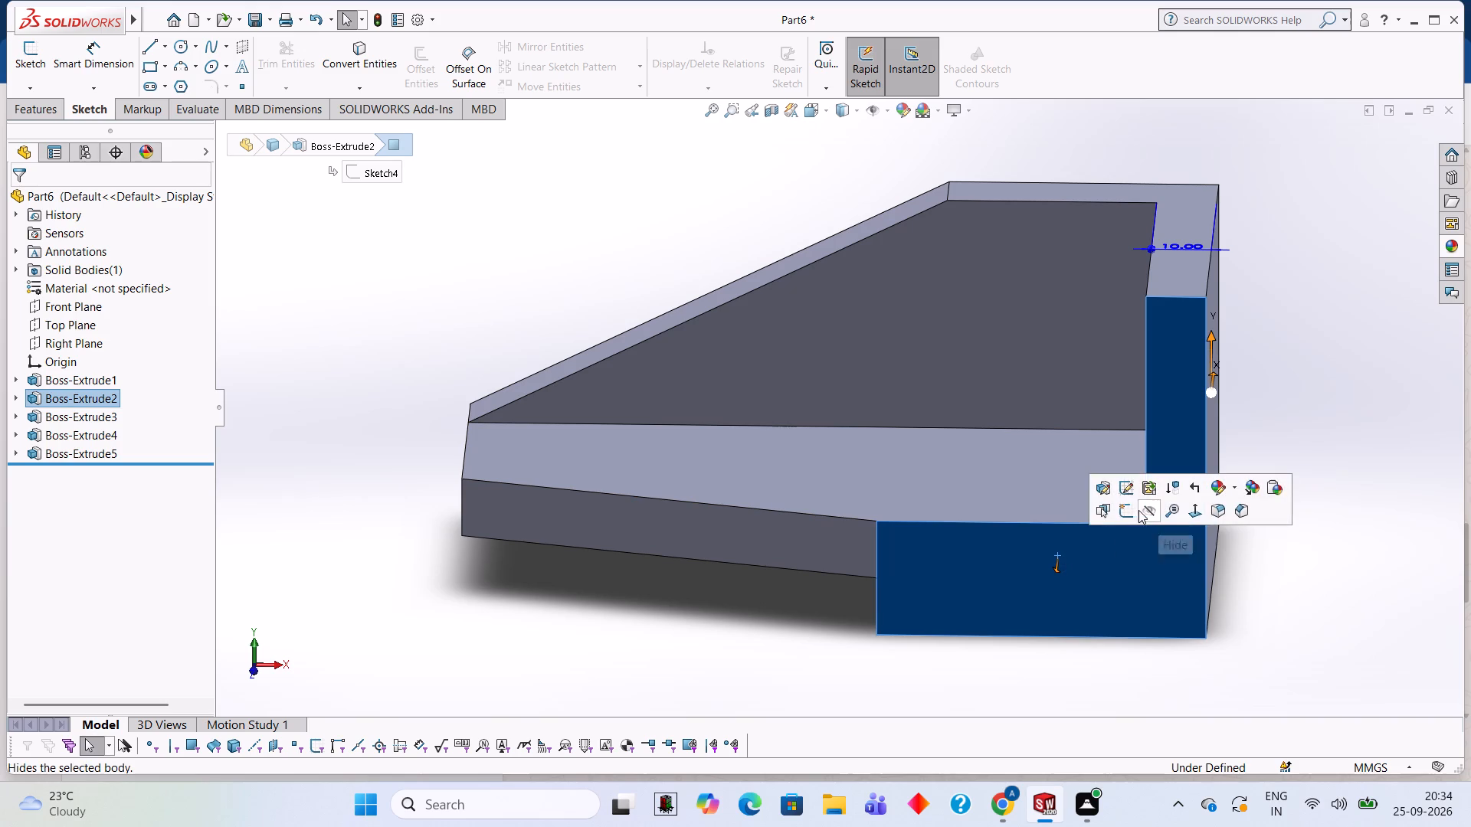
click(1127, 511)
key(ctrl+8)
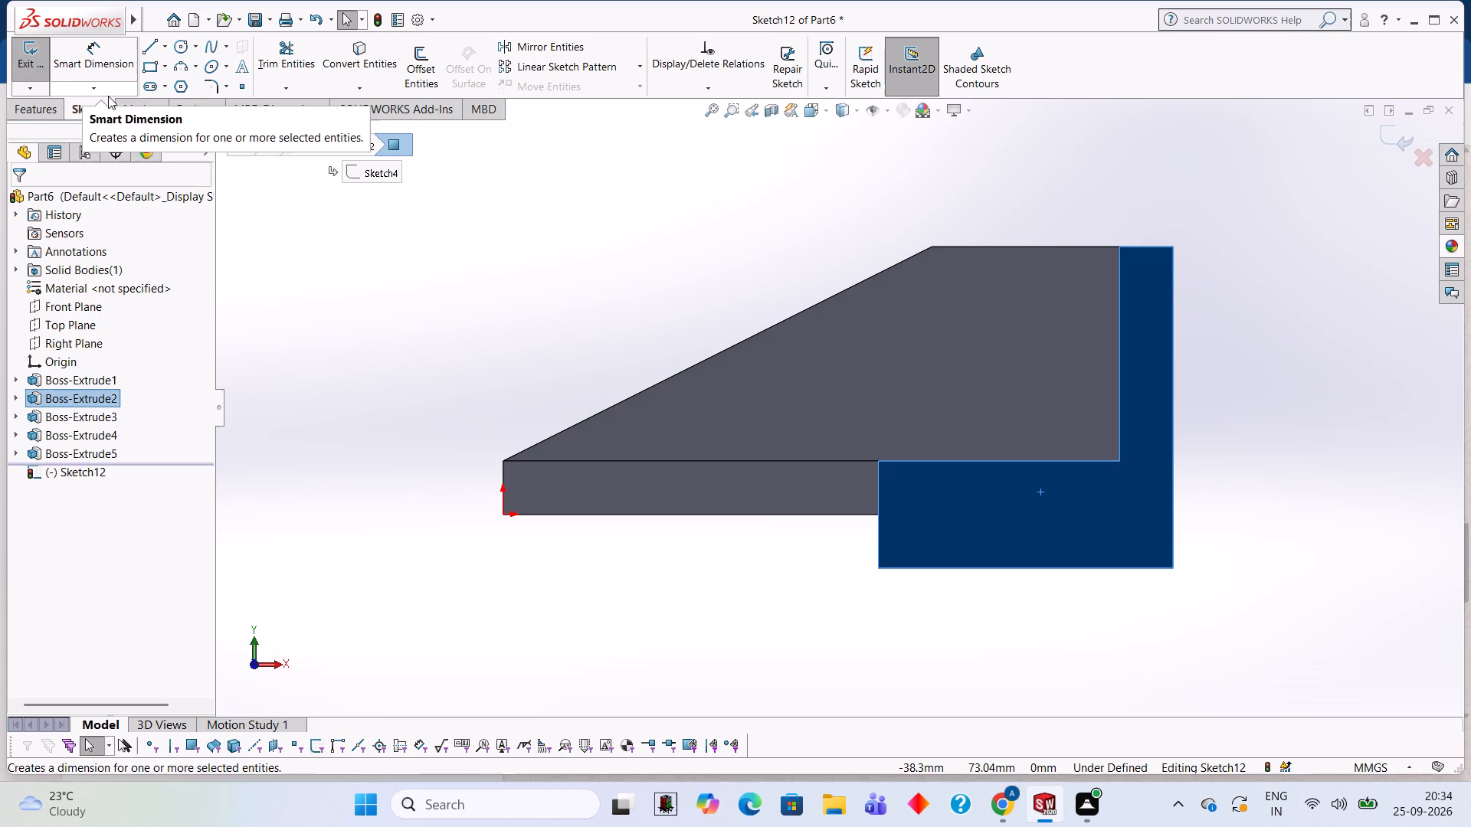
click(145, 49)
click(1122, 247)
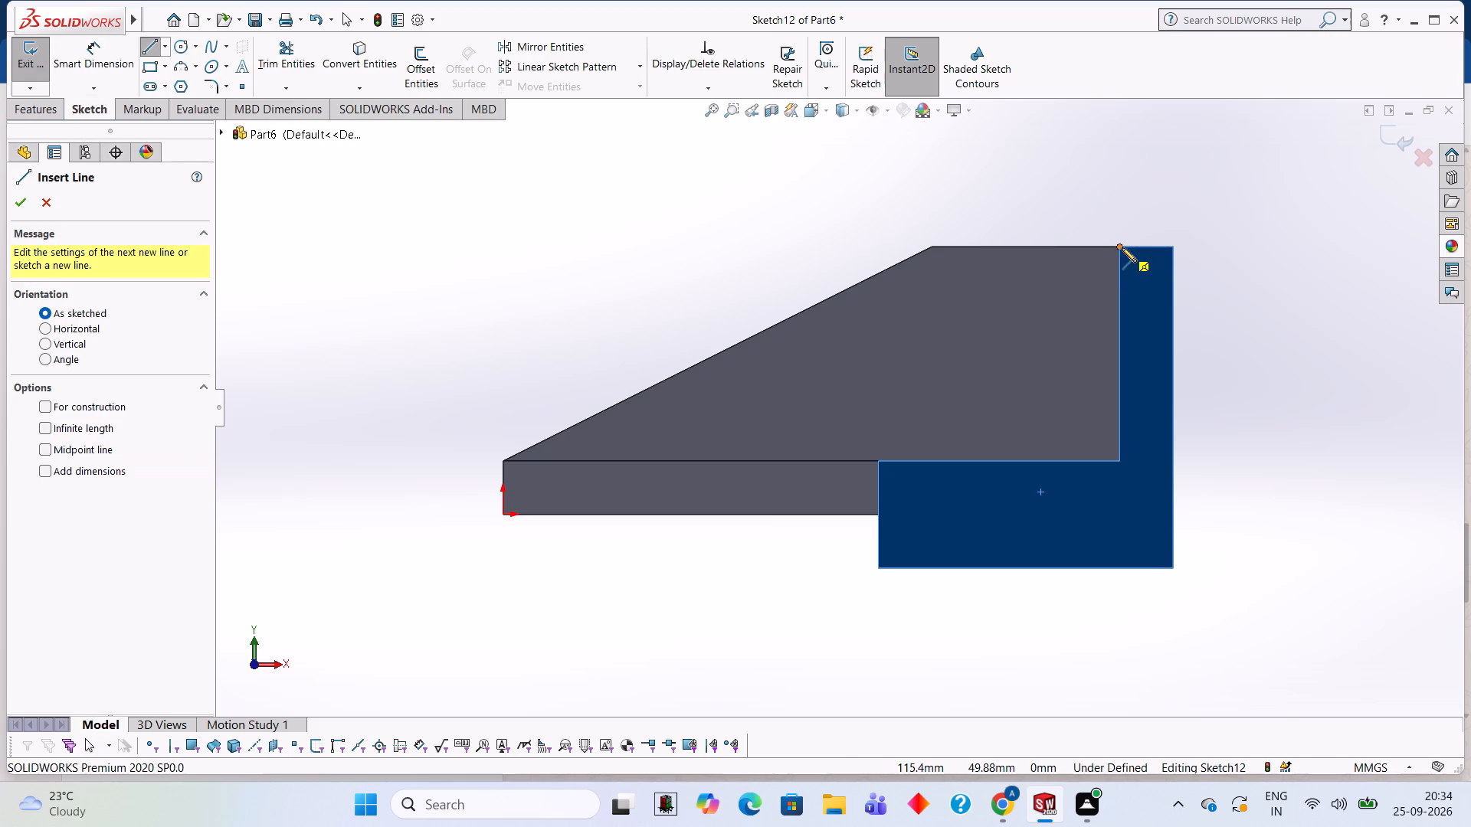
click(1172, 249)
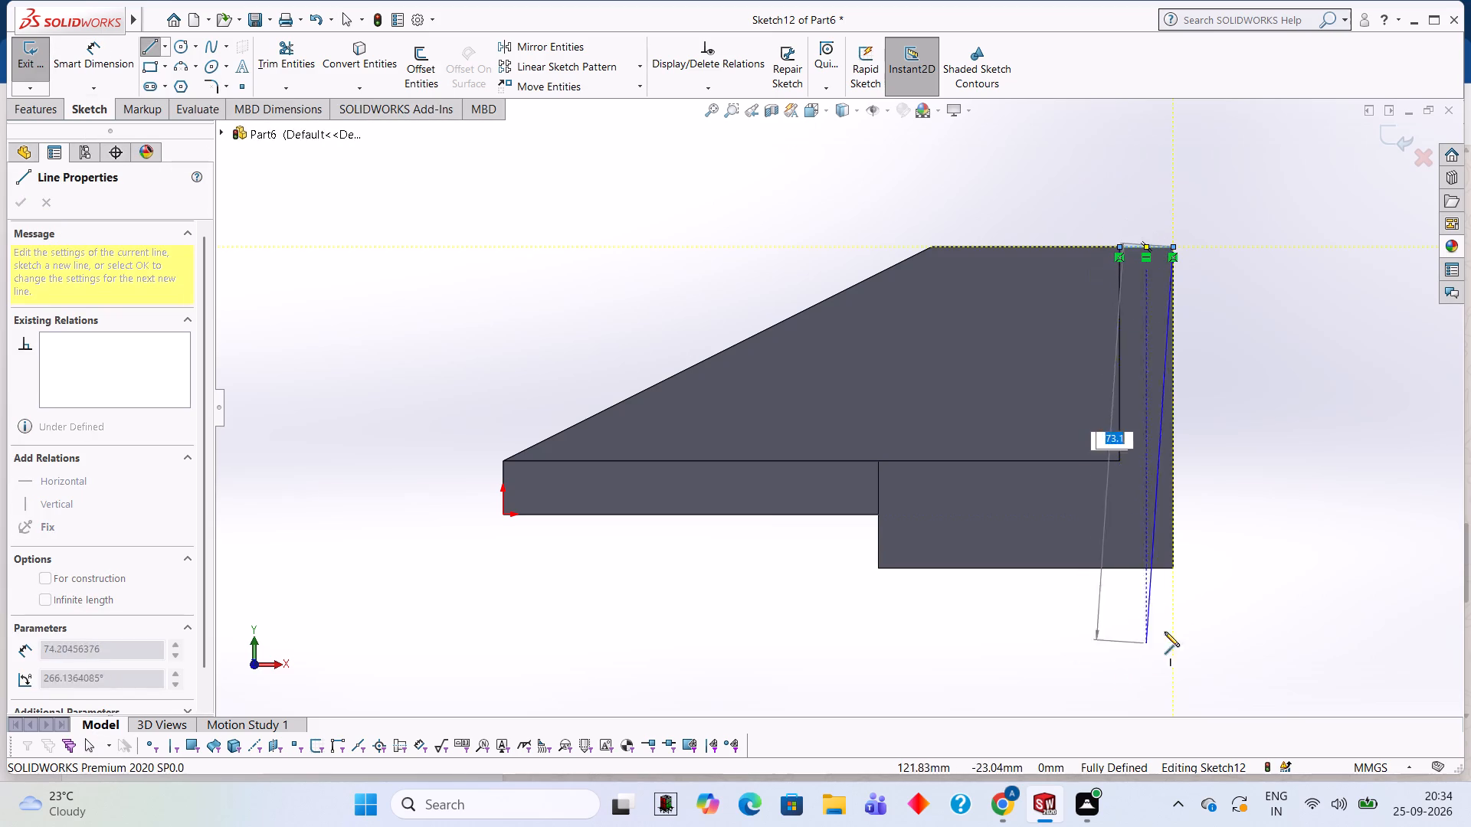
click(1174, 569)
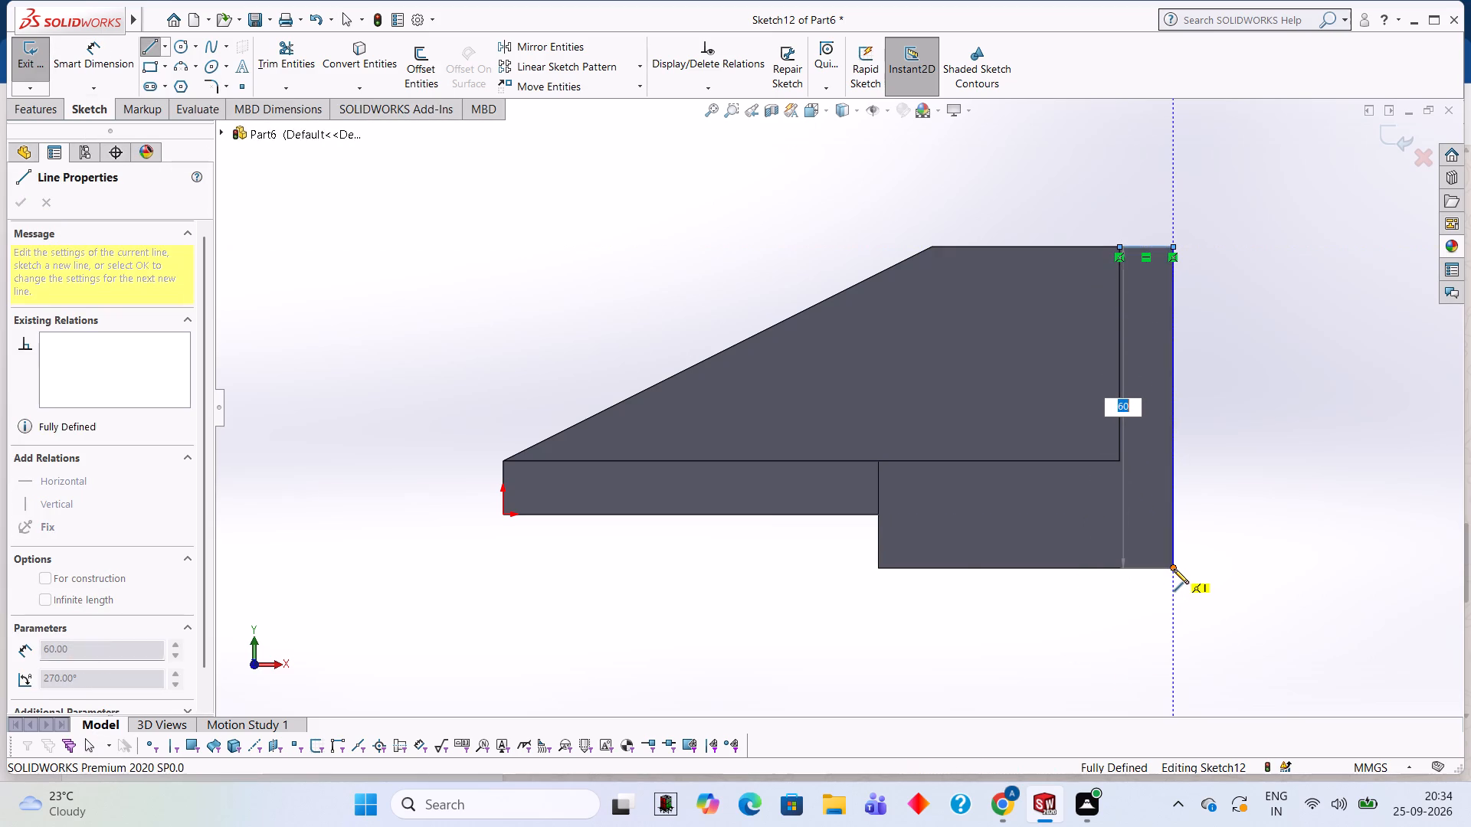
click(878, 566)
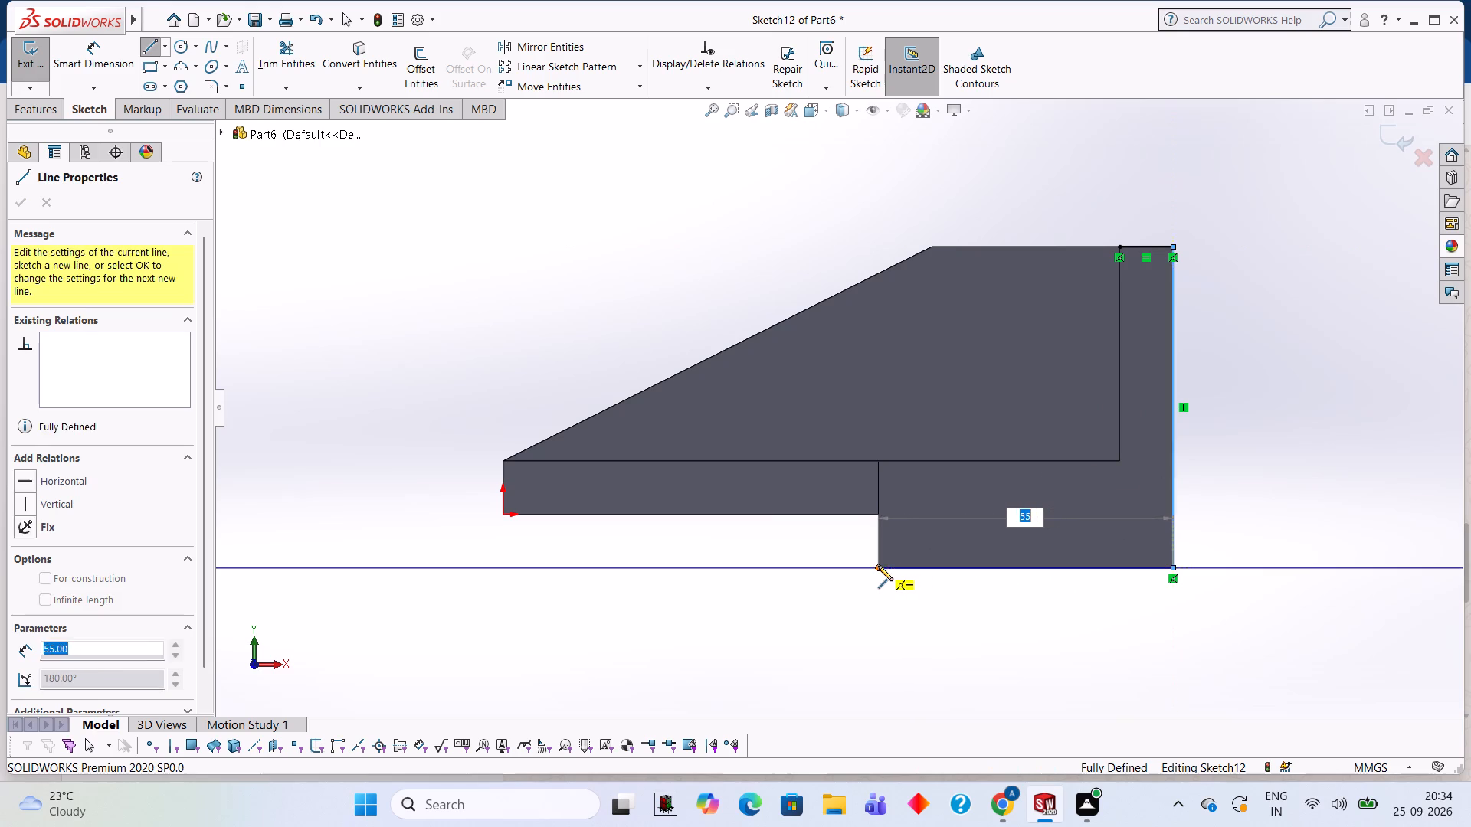
click(877, 463)
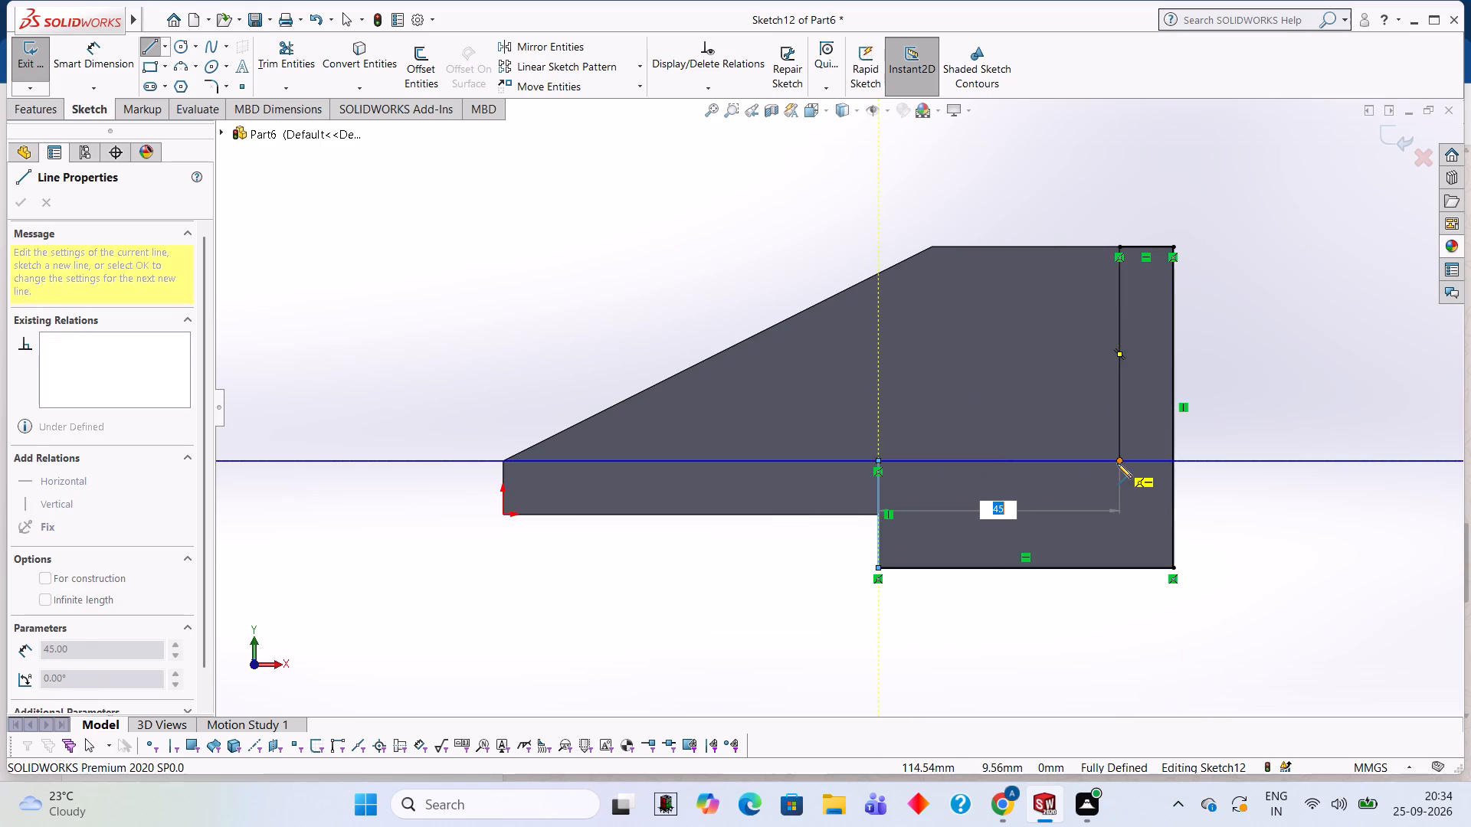
click(1120, 460)
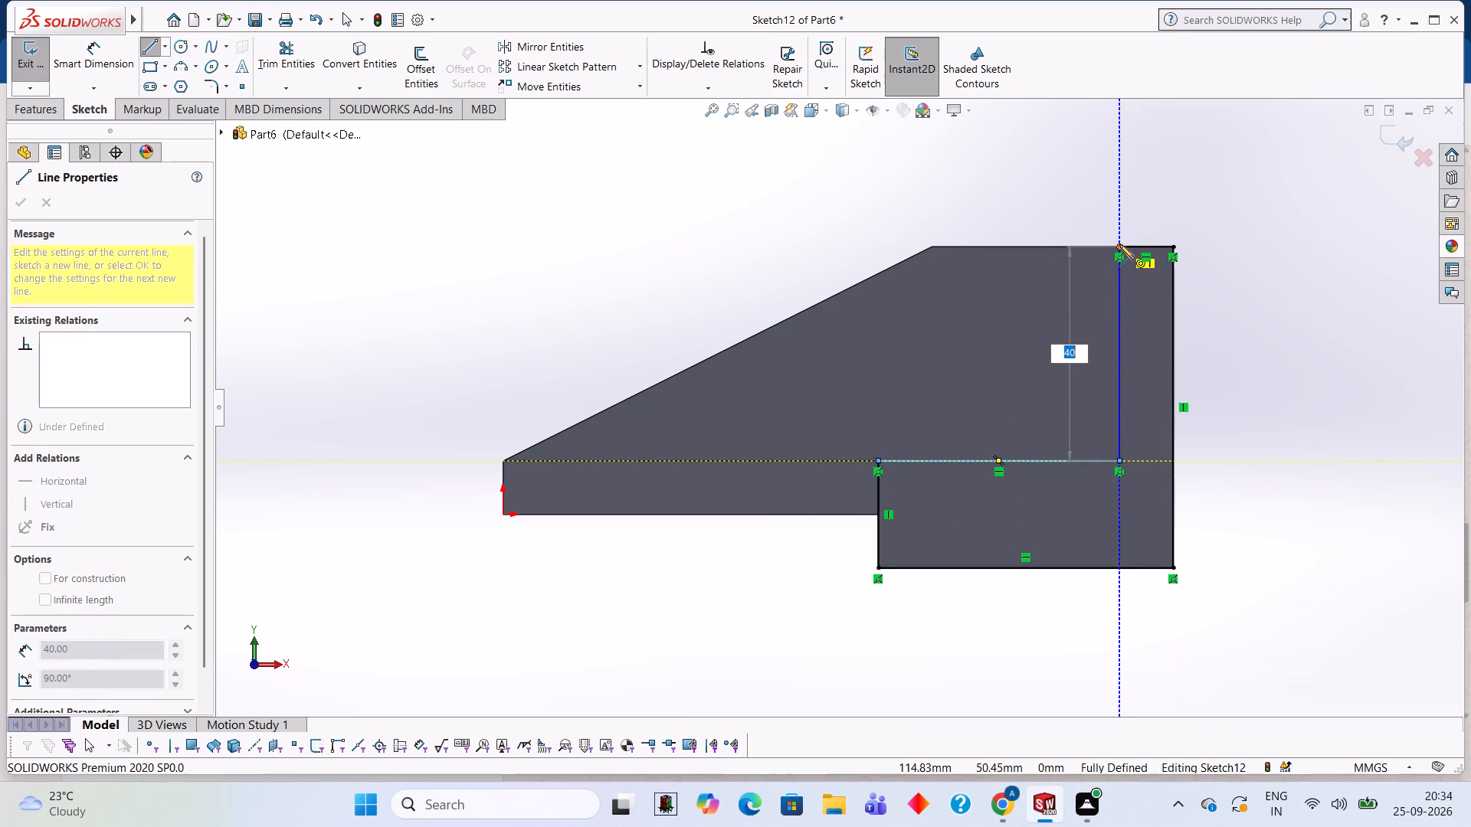
click(1119, 244)
Cut the L-shaped profile 10 mm deep (Blind) into the front of the square wall and foot with Extruded Cut.
scroll(1332, 325, down, 1)
middle_drag(1329, 326, 1261, 336)
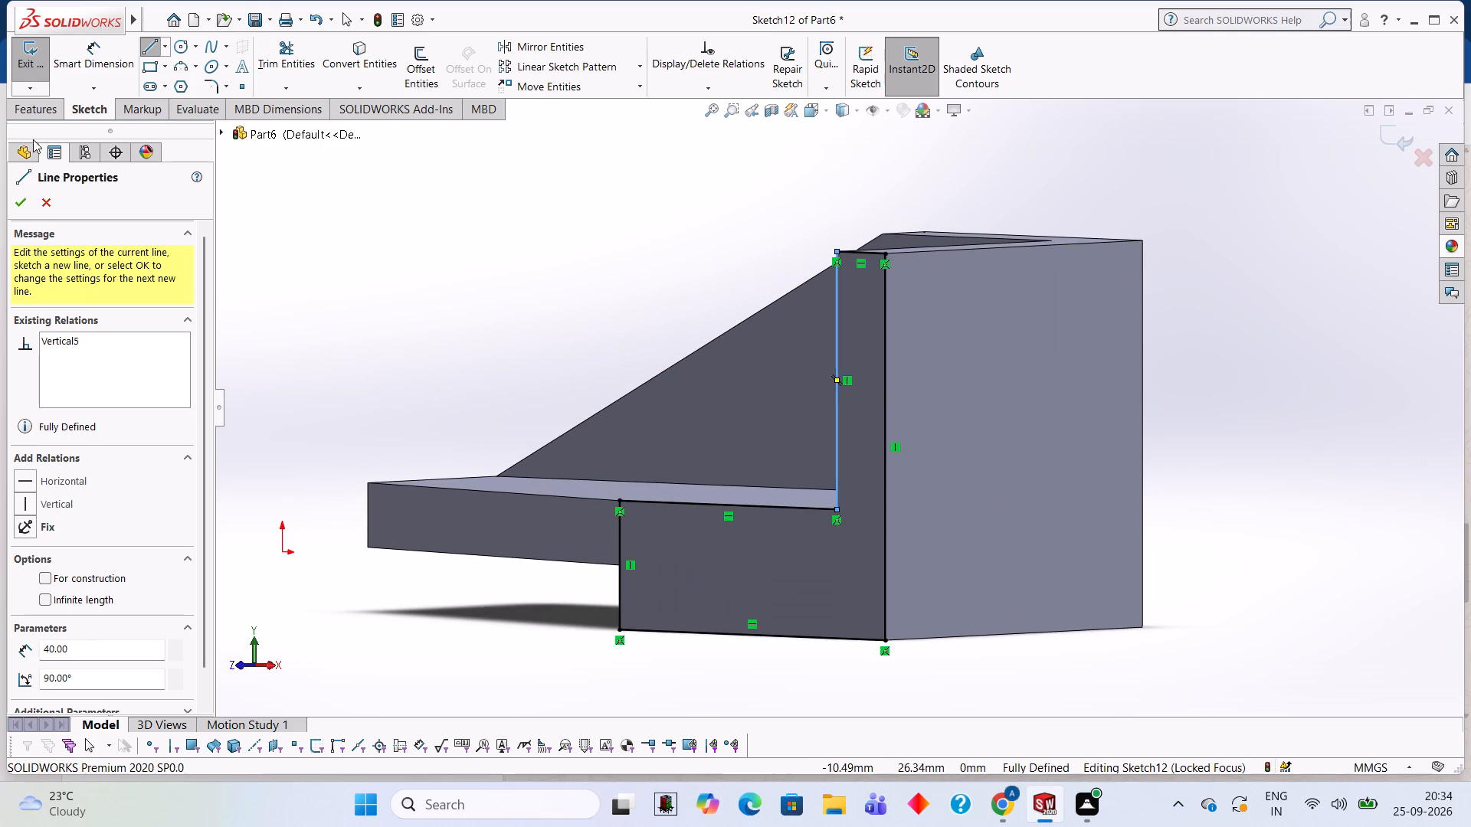
click(38, 116)
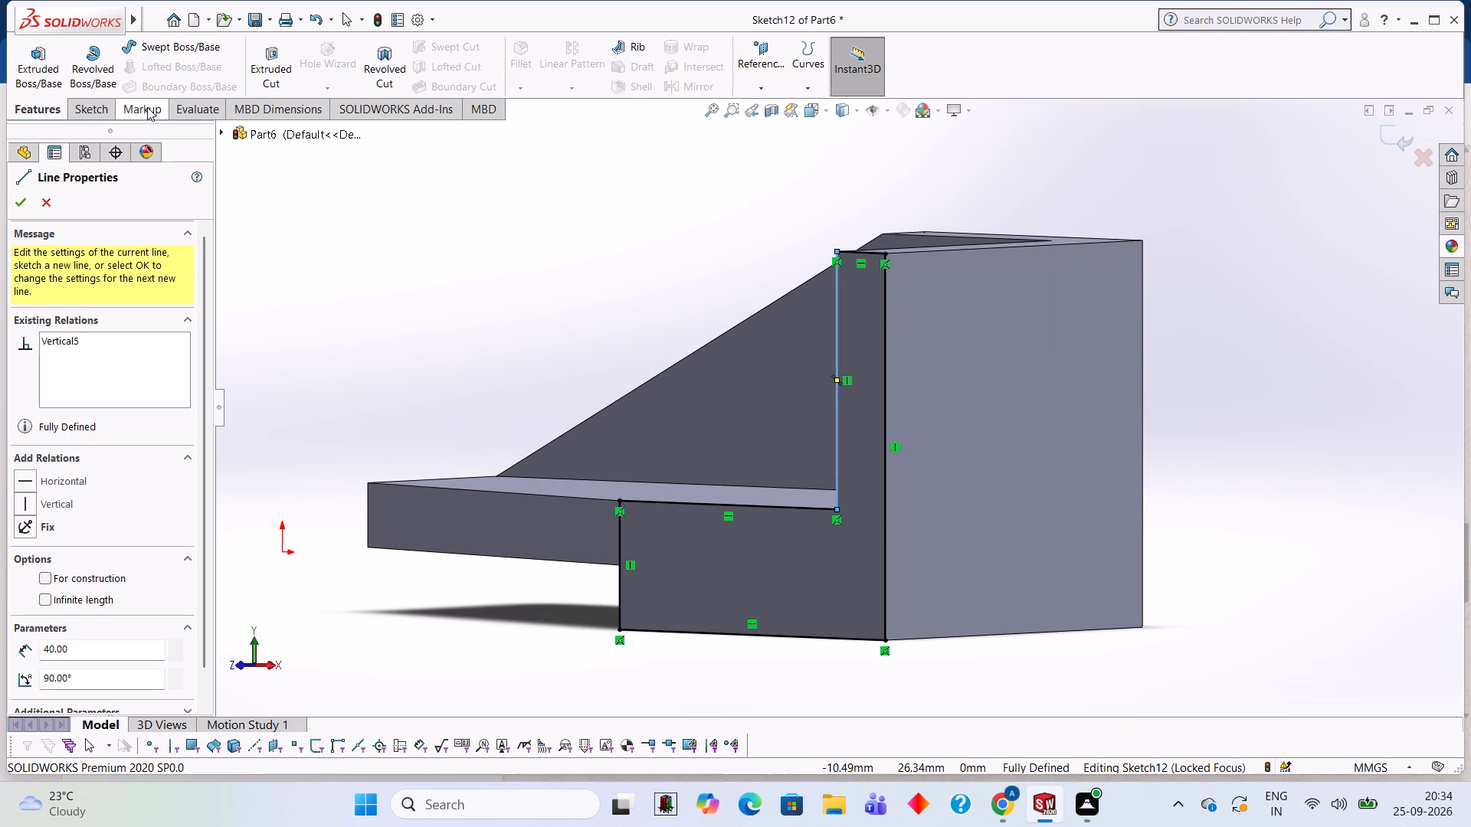
click(264, 77)
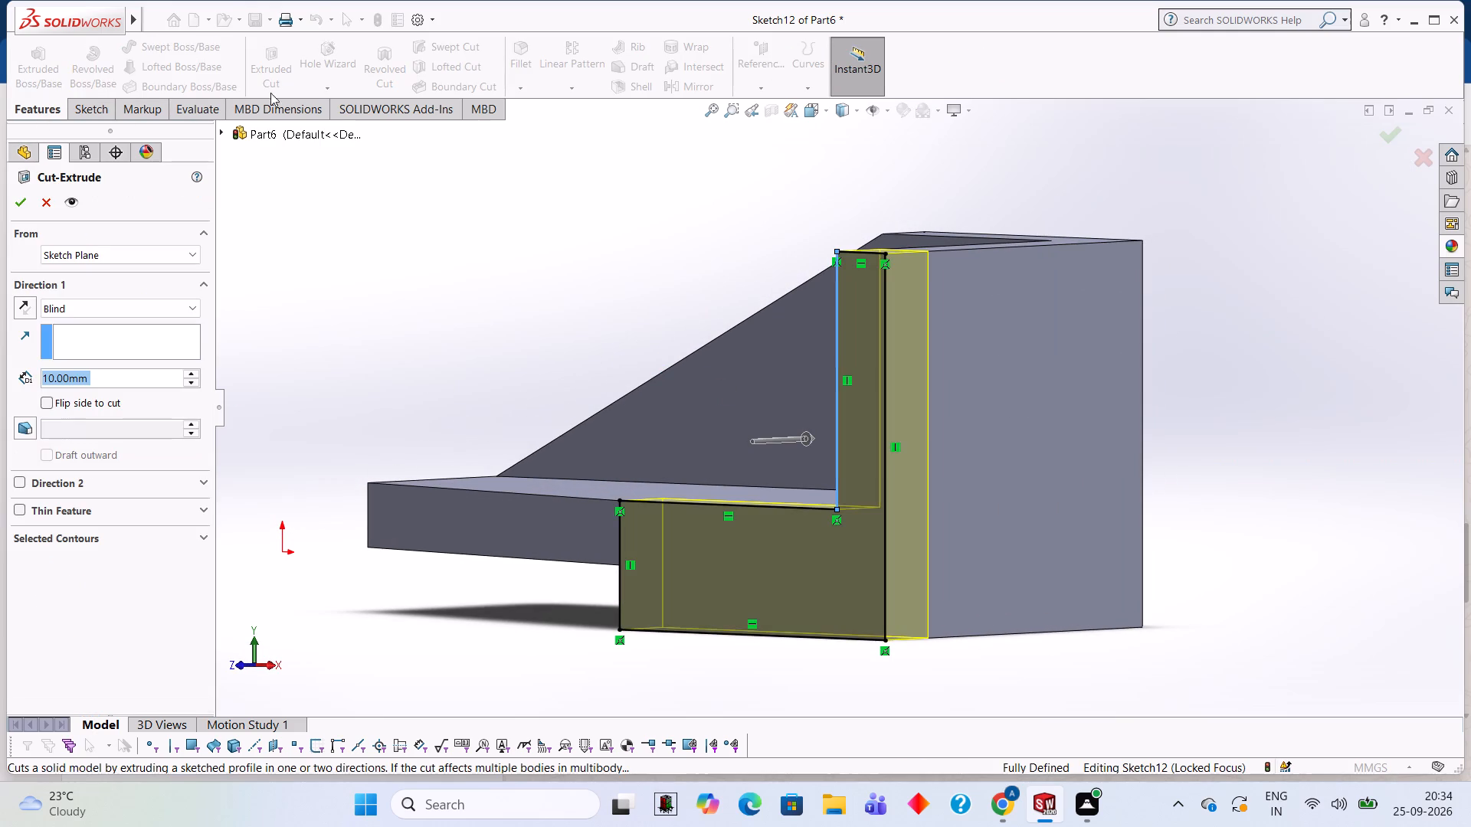
middle_drag(372, 296, 395, 458)
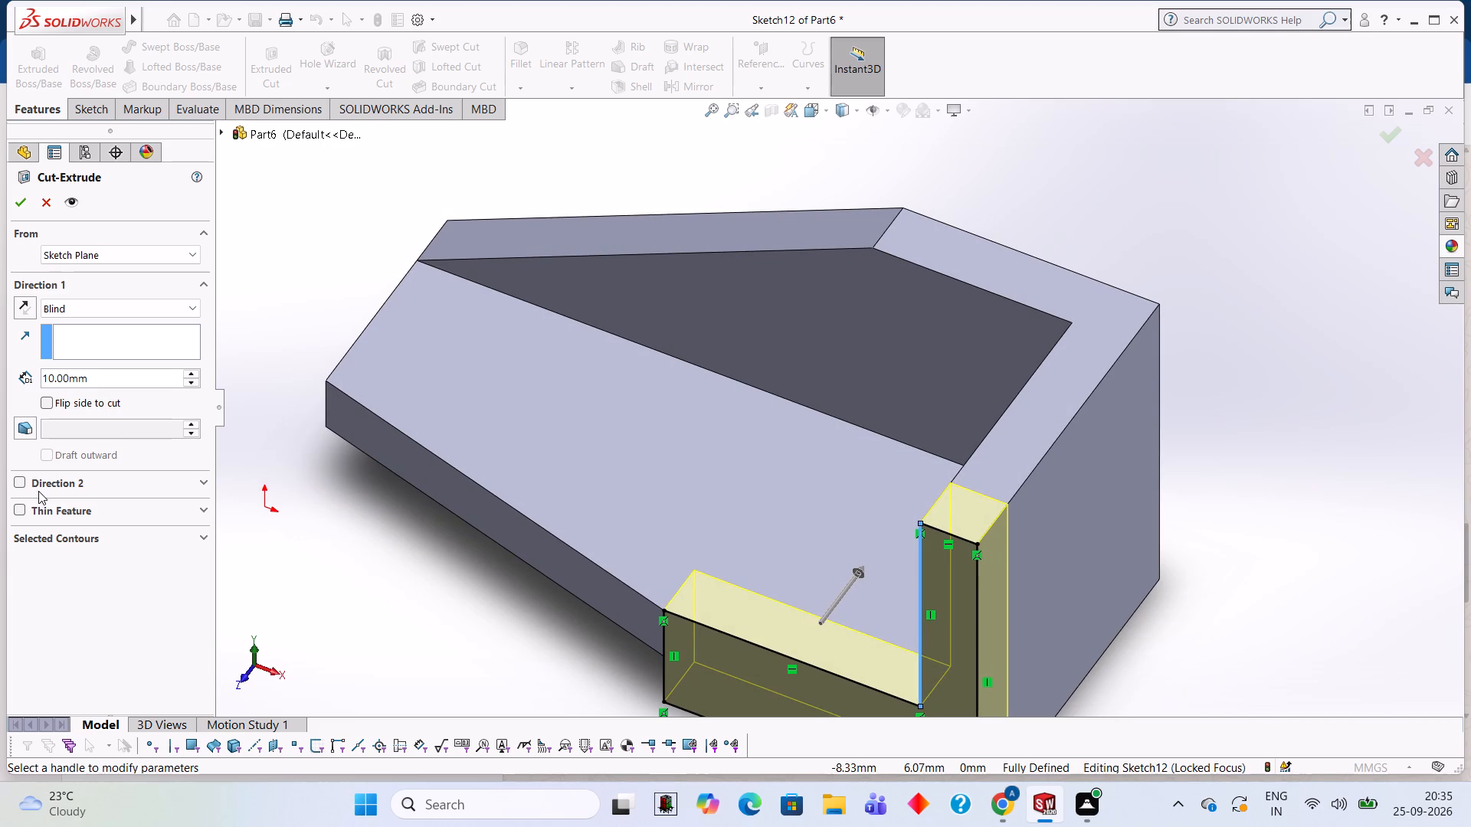
click(26, 199)
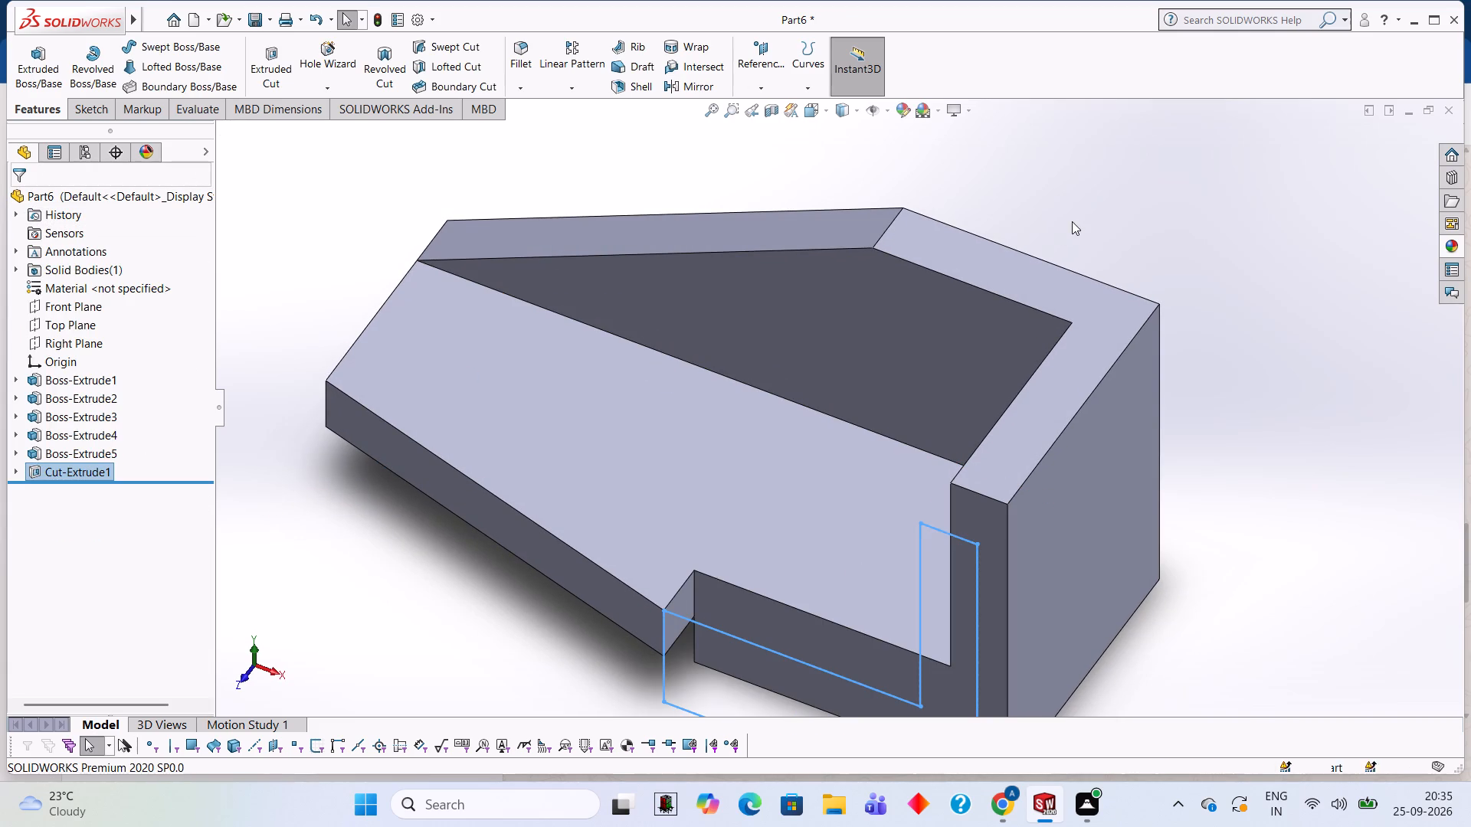
click(1071, 221)
middle_click(1074, 220)
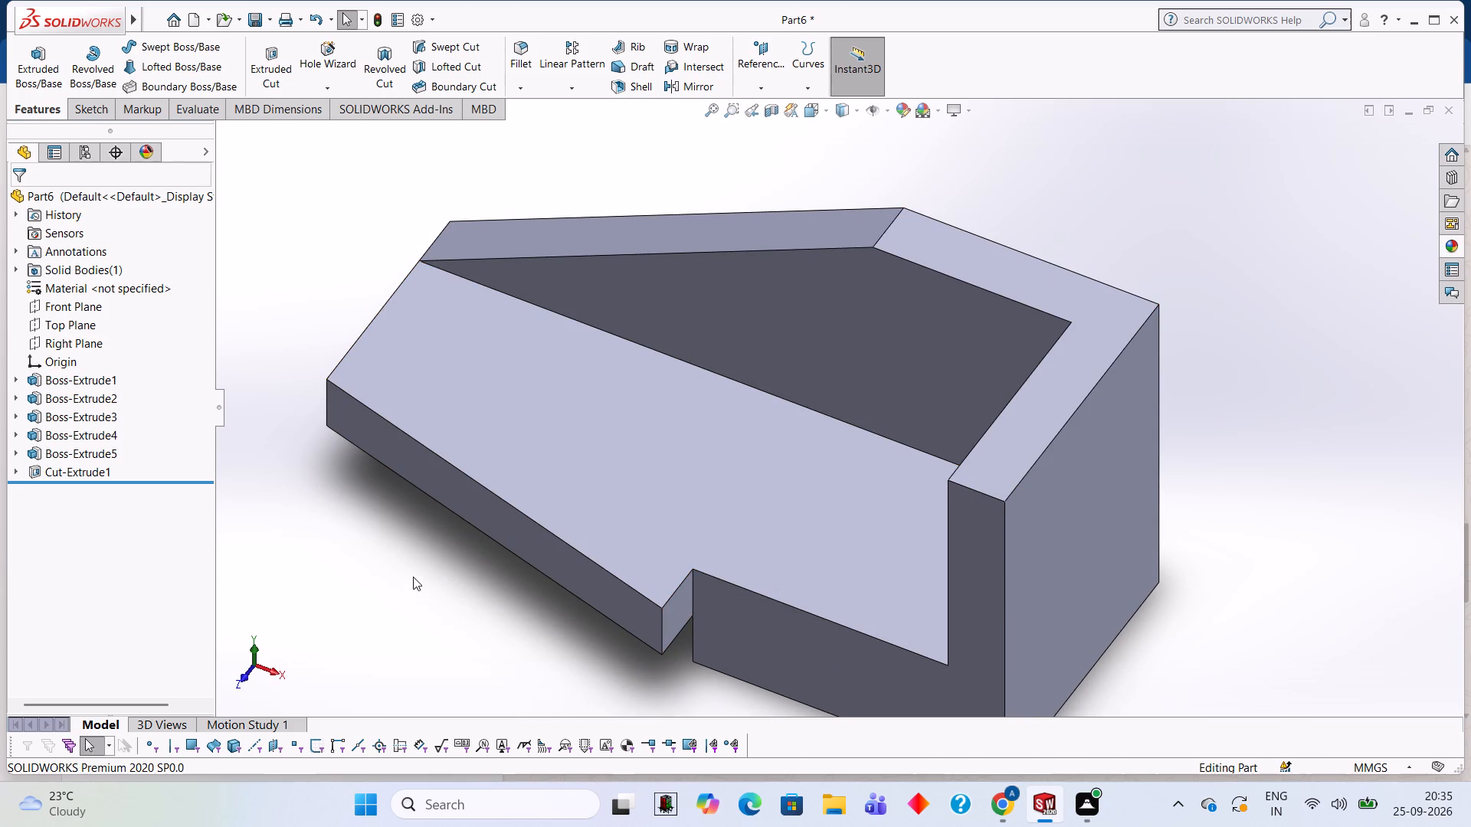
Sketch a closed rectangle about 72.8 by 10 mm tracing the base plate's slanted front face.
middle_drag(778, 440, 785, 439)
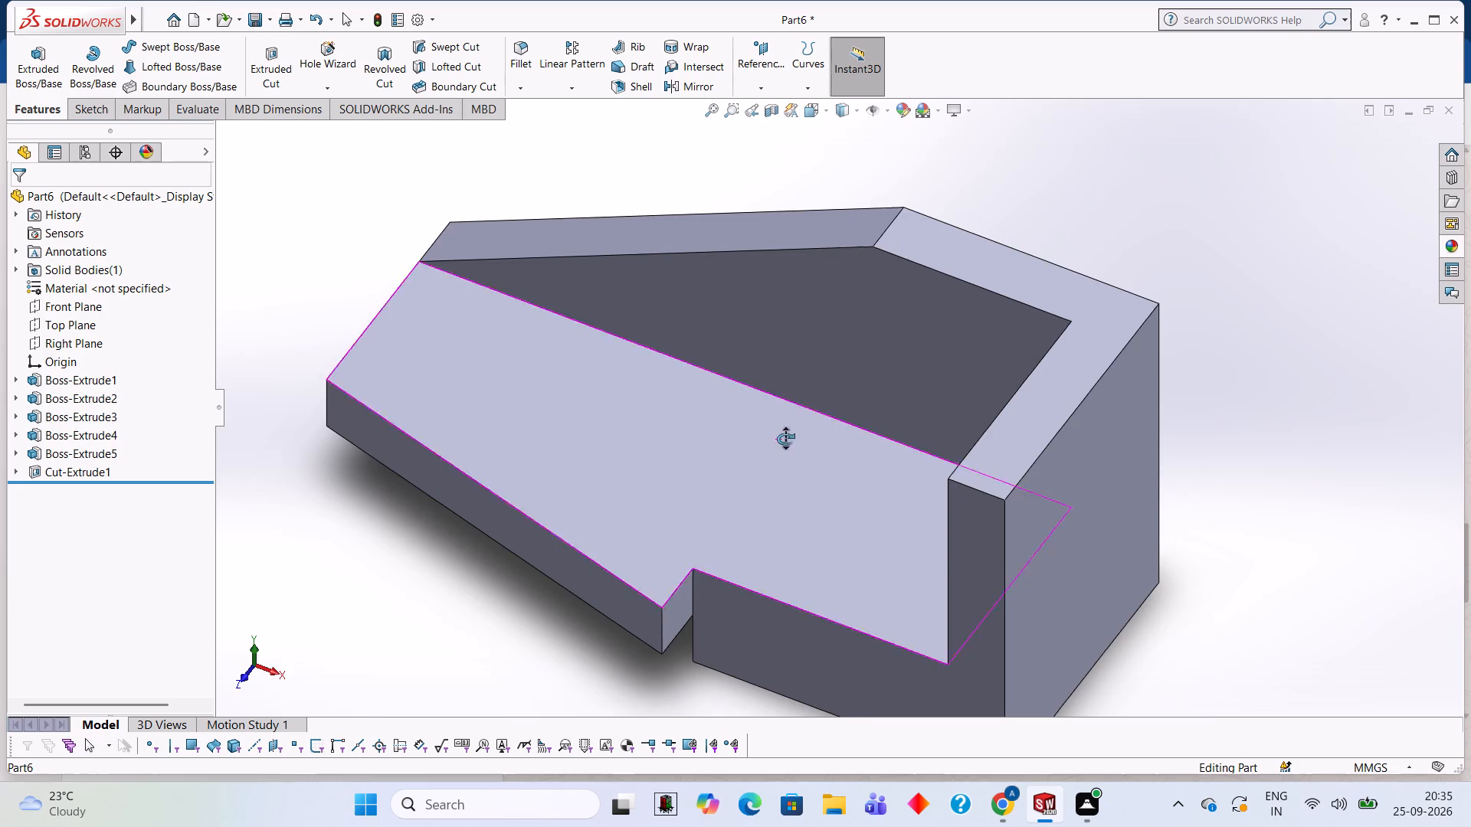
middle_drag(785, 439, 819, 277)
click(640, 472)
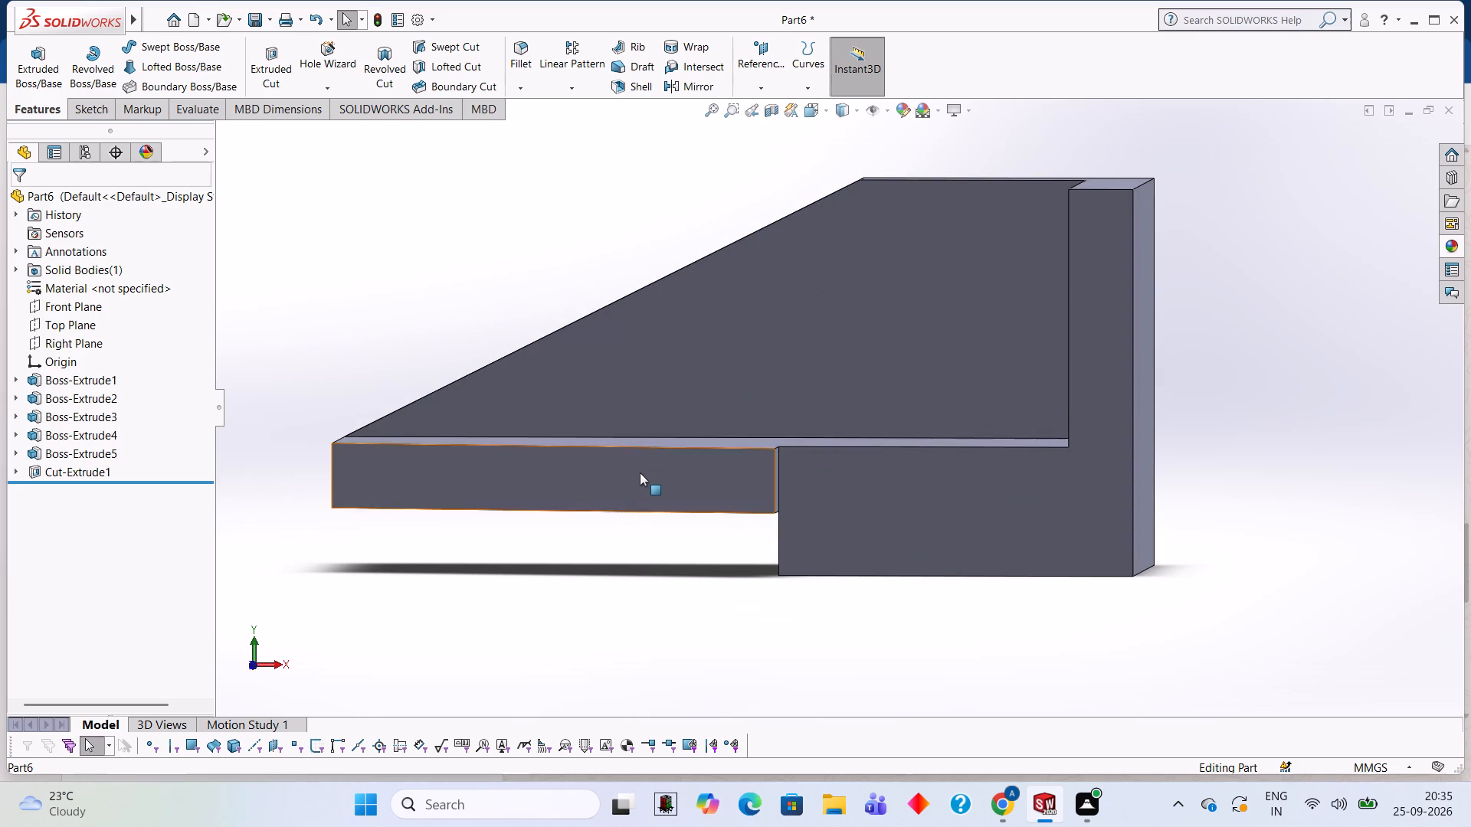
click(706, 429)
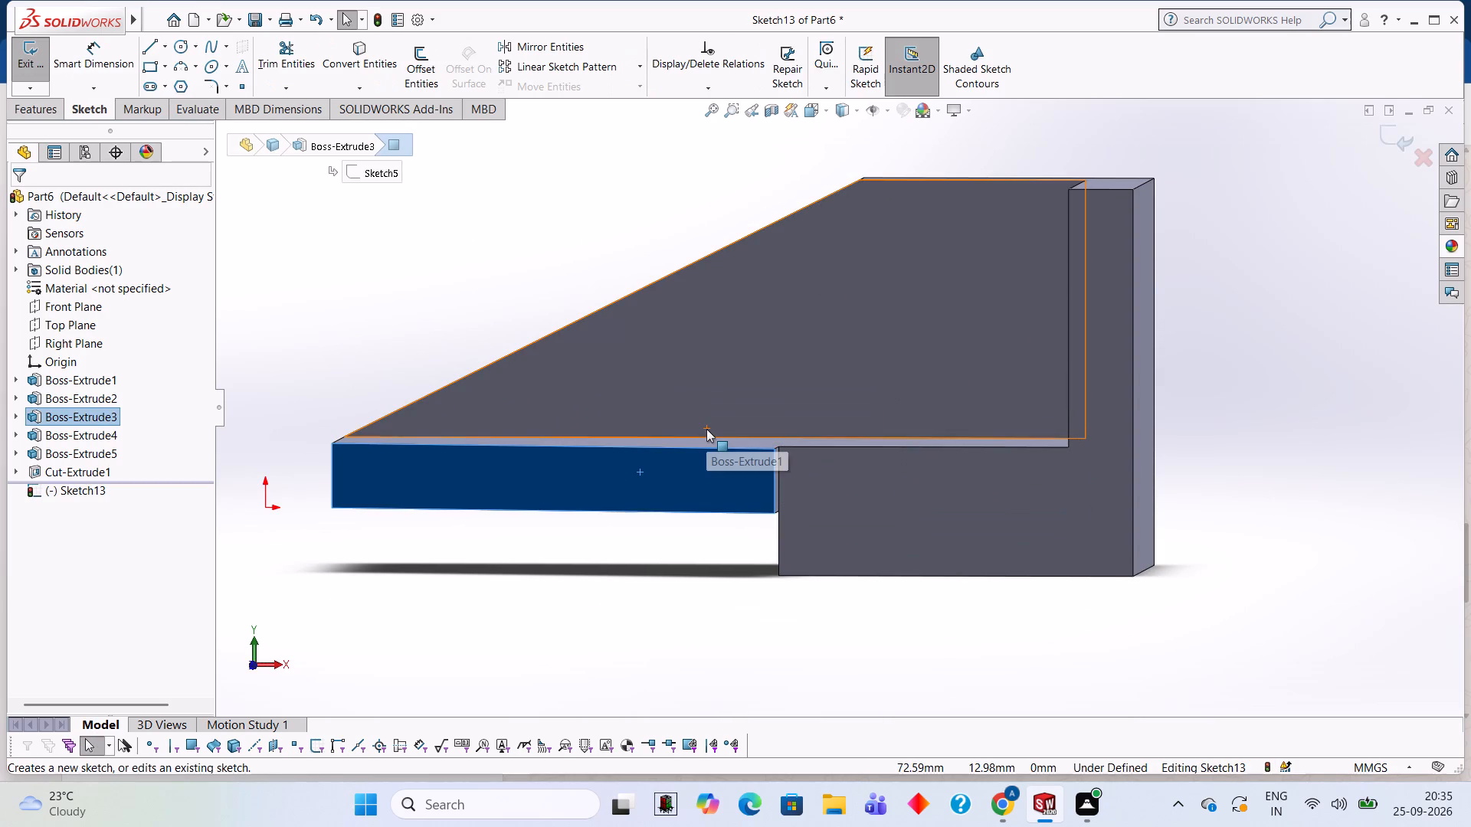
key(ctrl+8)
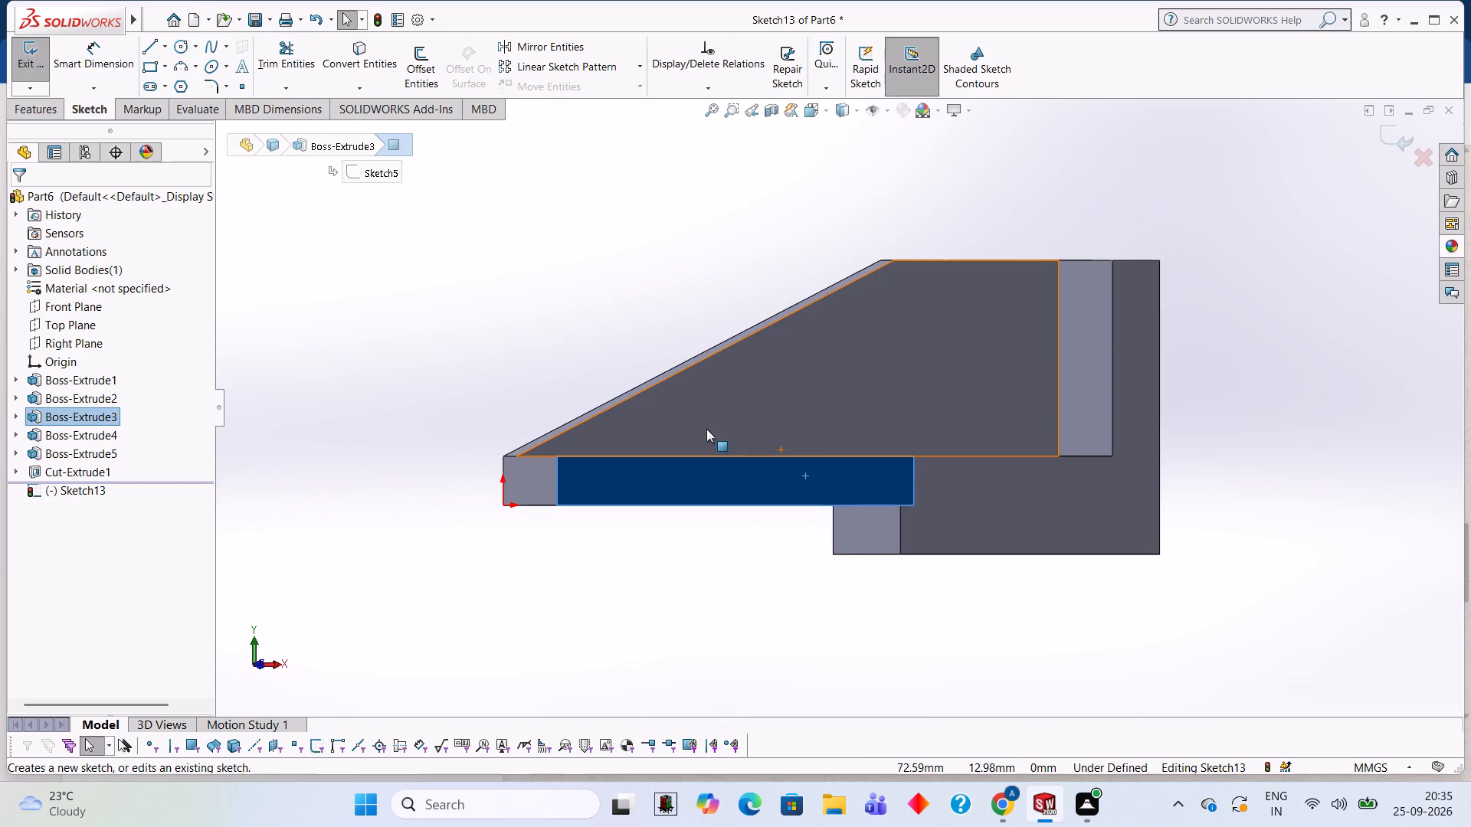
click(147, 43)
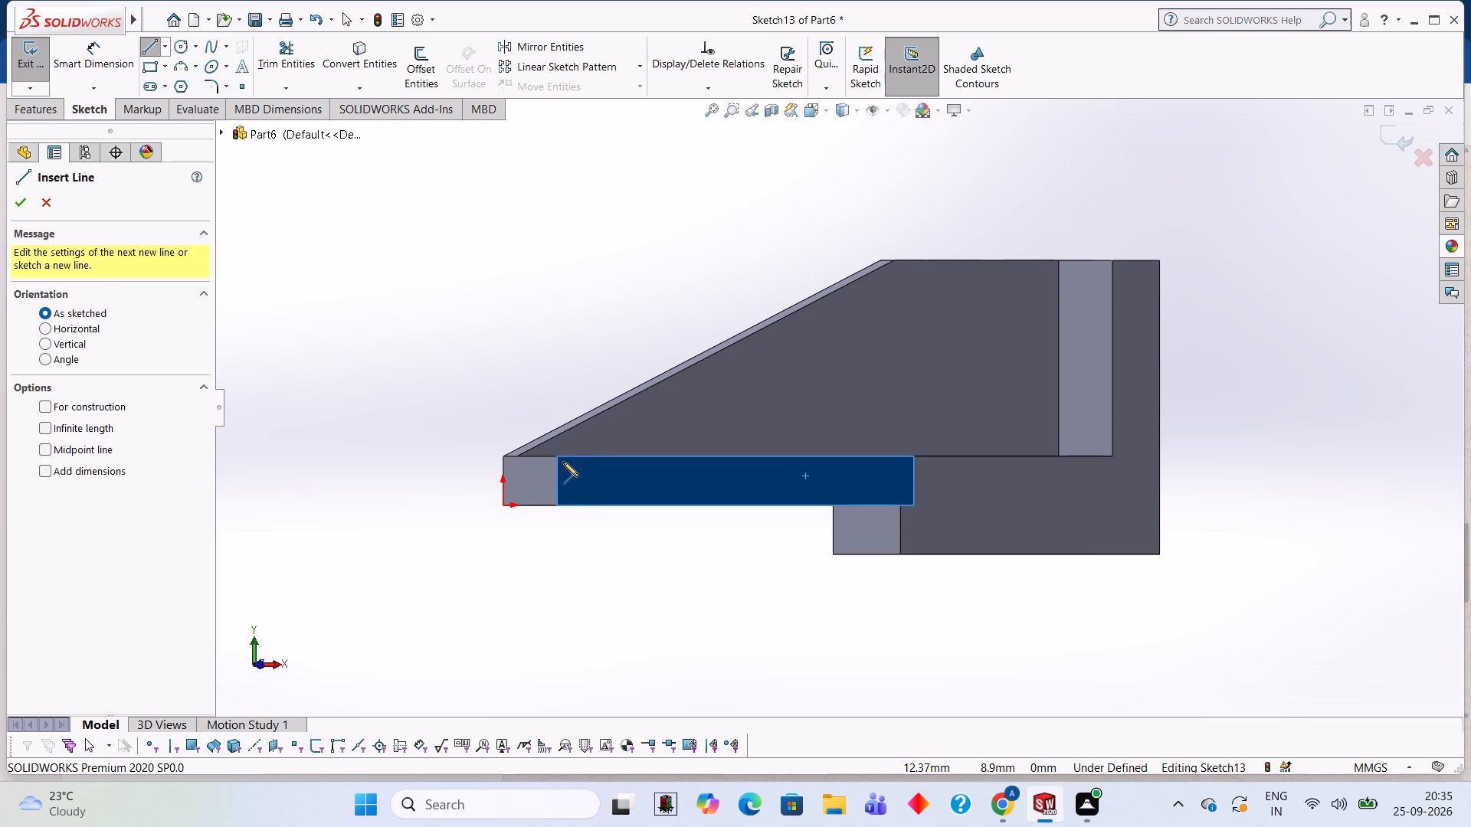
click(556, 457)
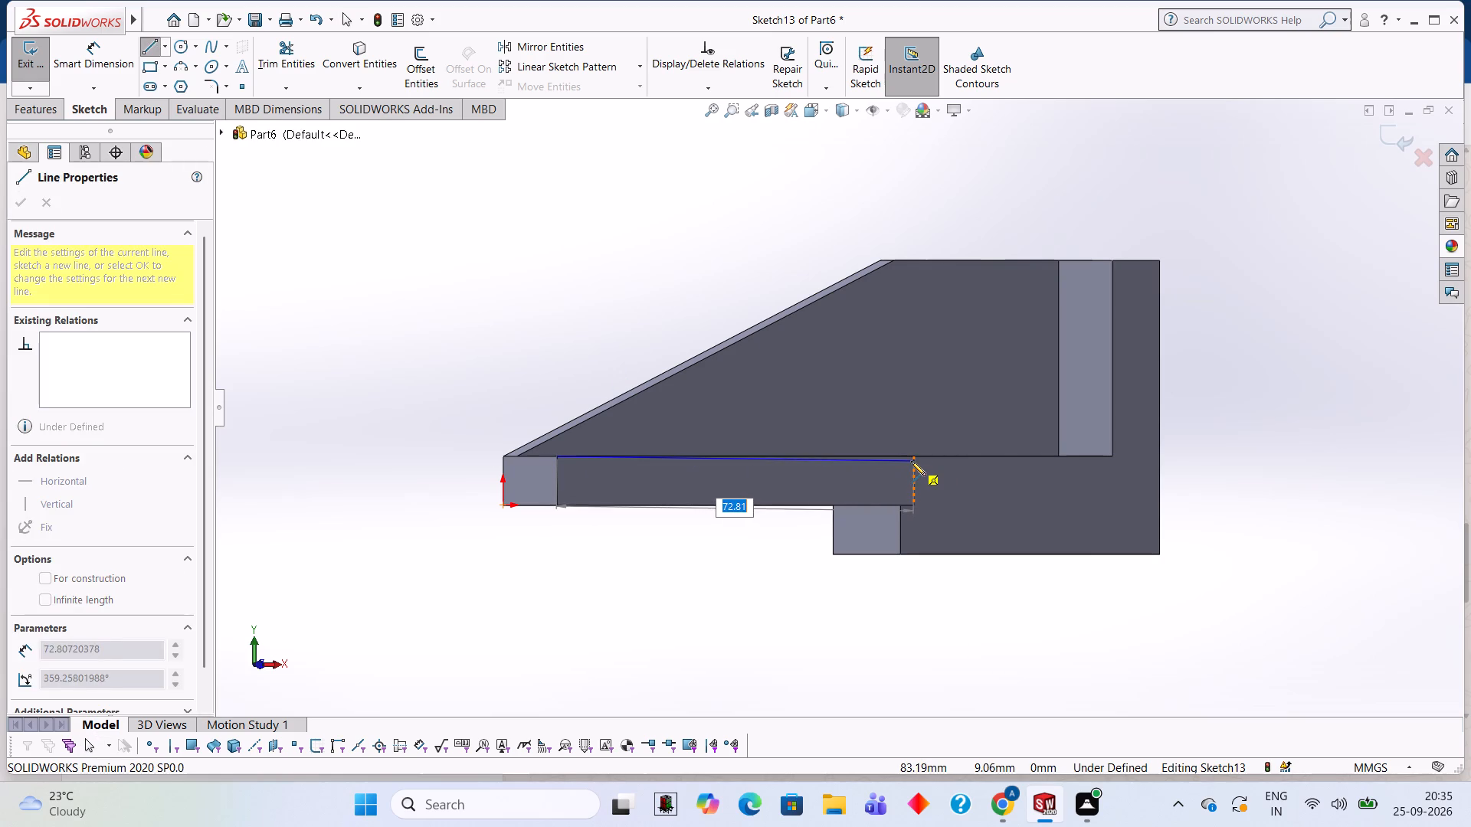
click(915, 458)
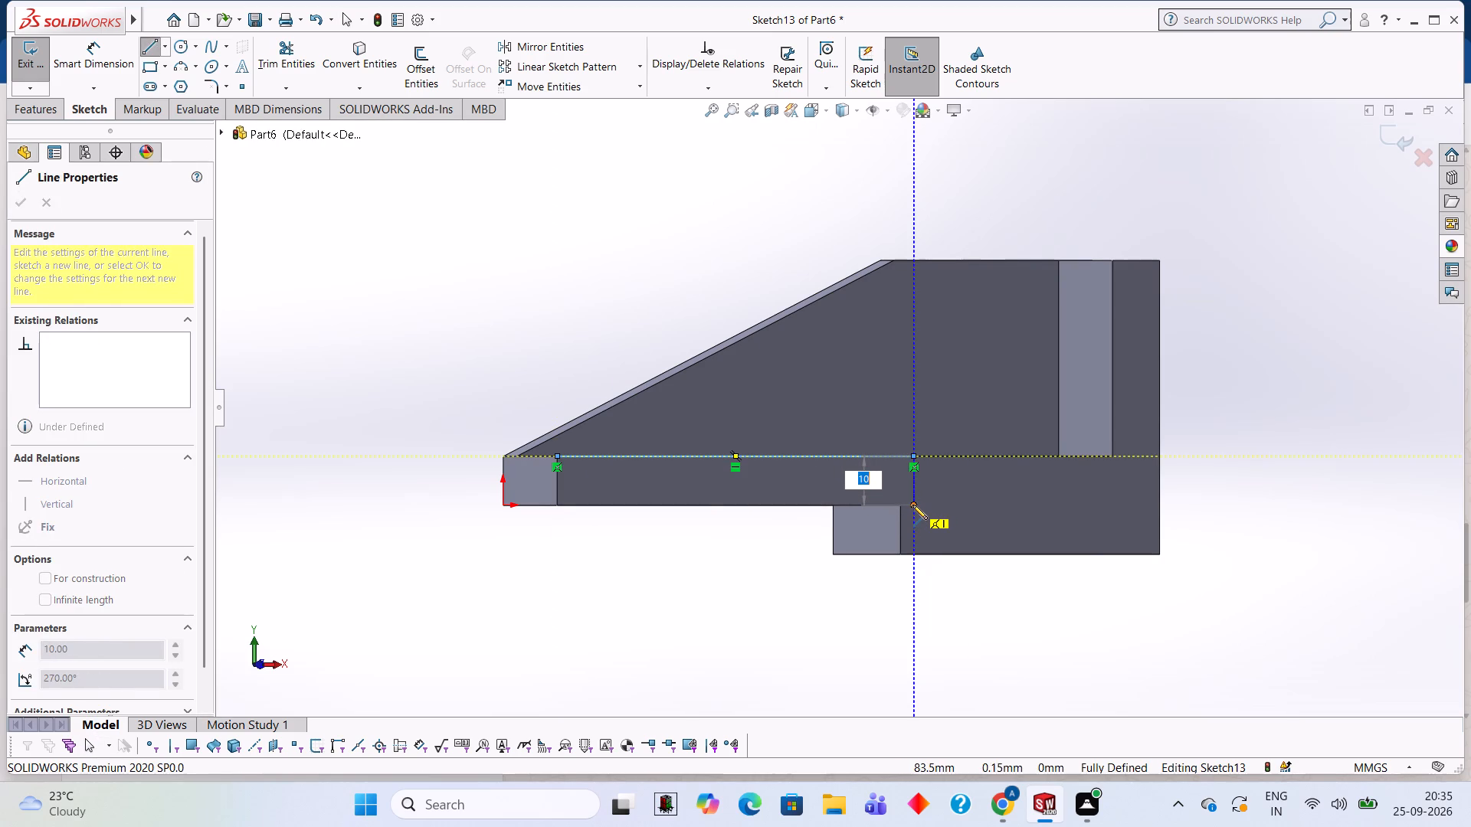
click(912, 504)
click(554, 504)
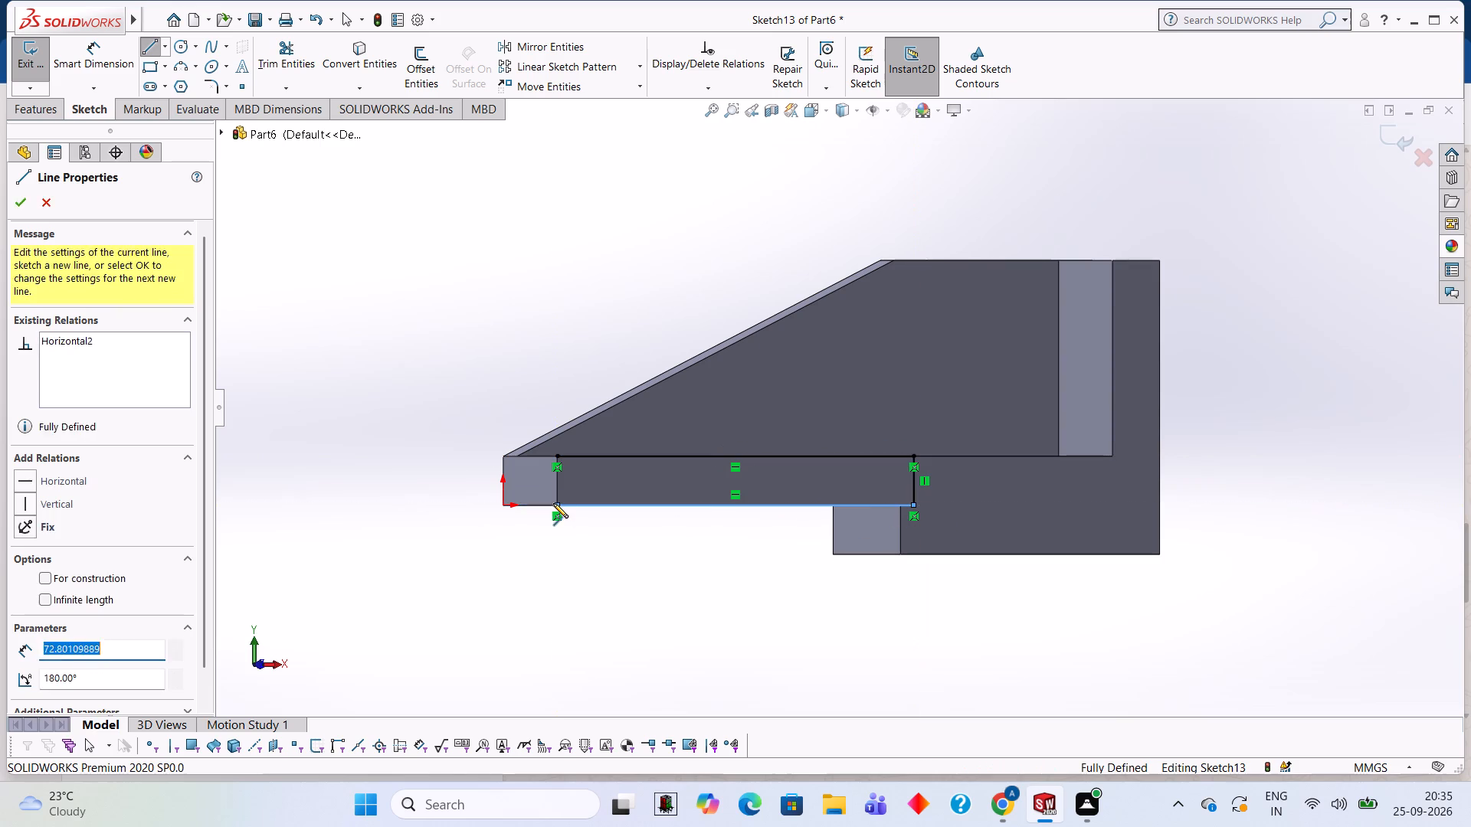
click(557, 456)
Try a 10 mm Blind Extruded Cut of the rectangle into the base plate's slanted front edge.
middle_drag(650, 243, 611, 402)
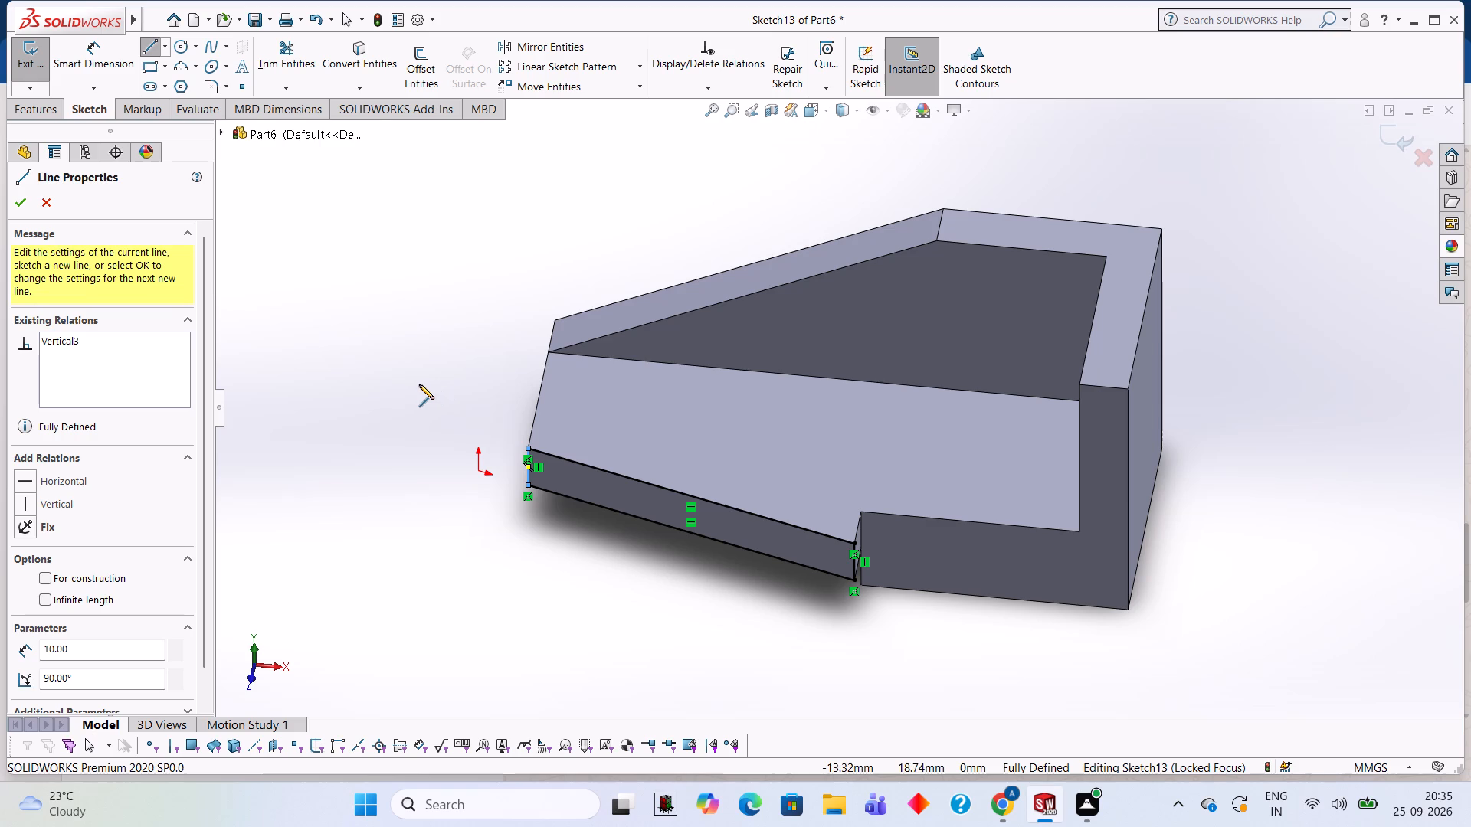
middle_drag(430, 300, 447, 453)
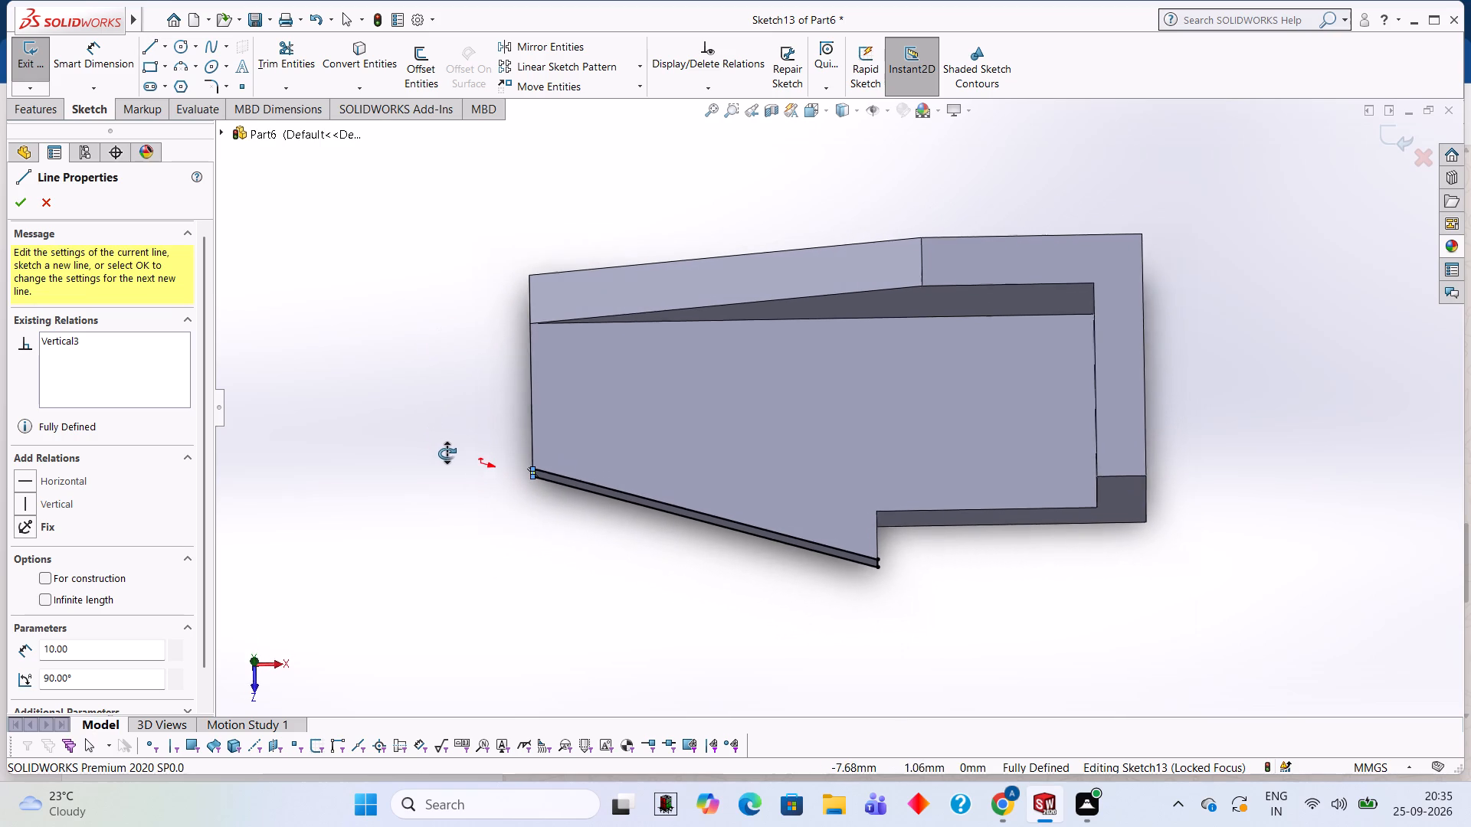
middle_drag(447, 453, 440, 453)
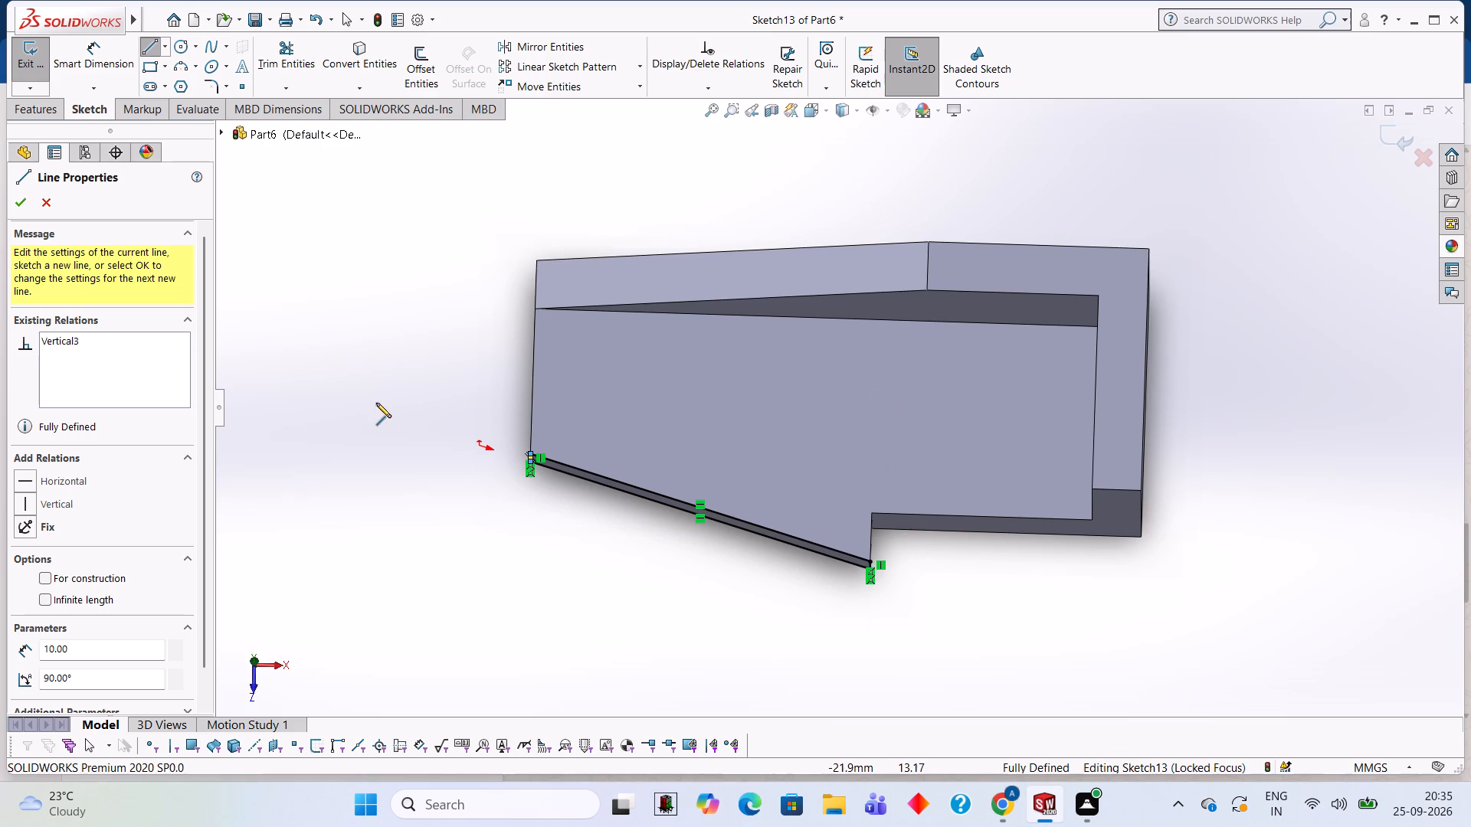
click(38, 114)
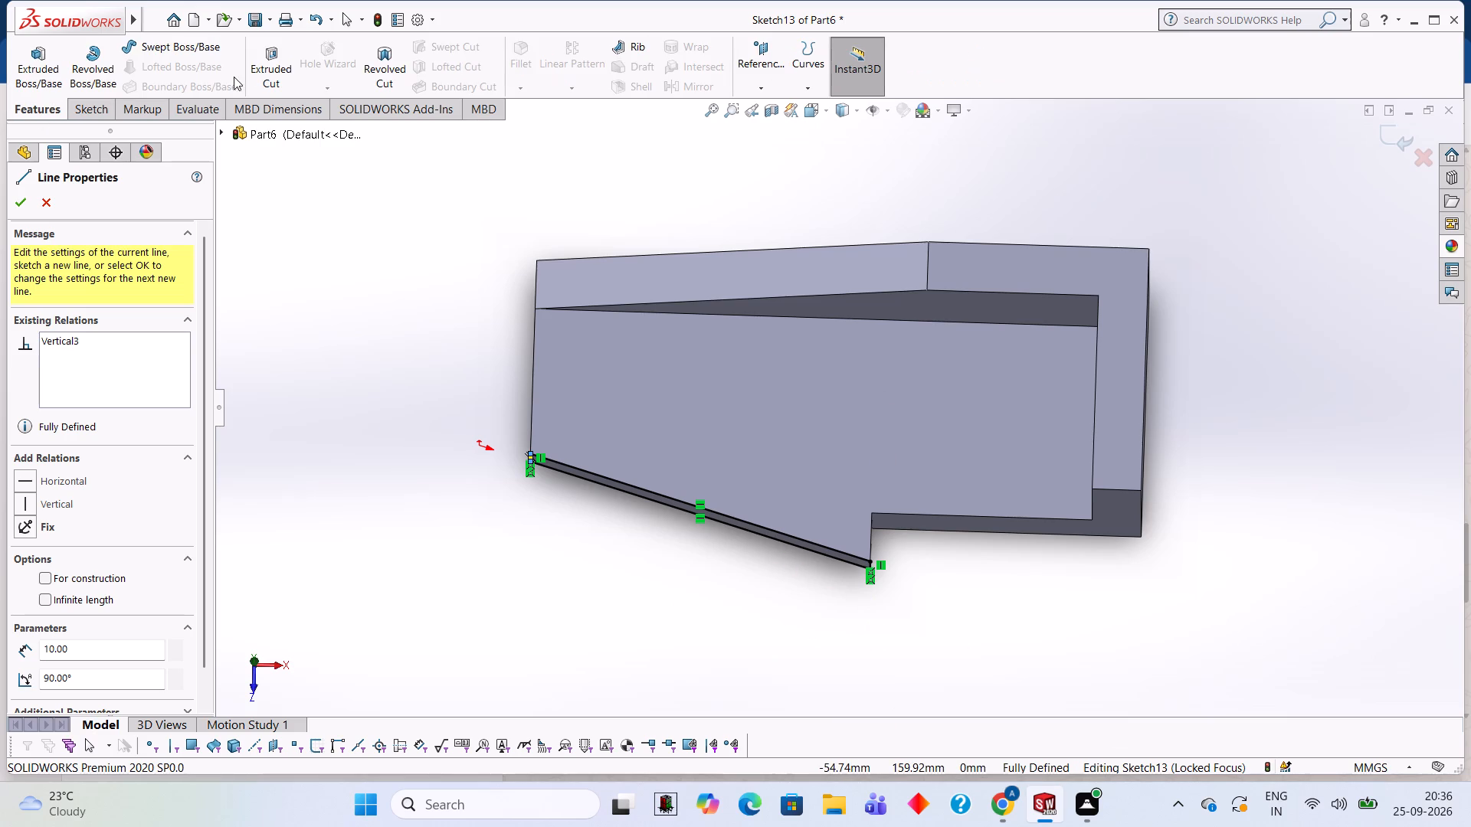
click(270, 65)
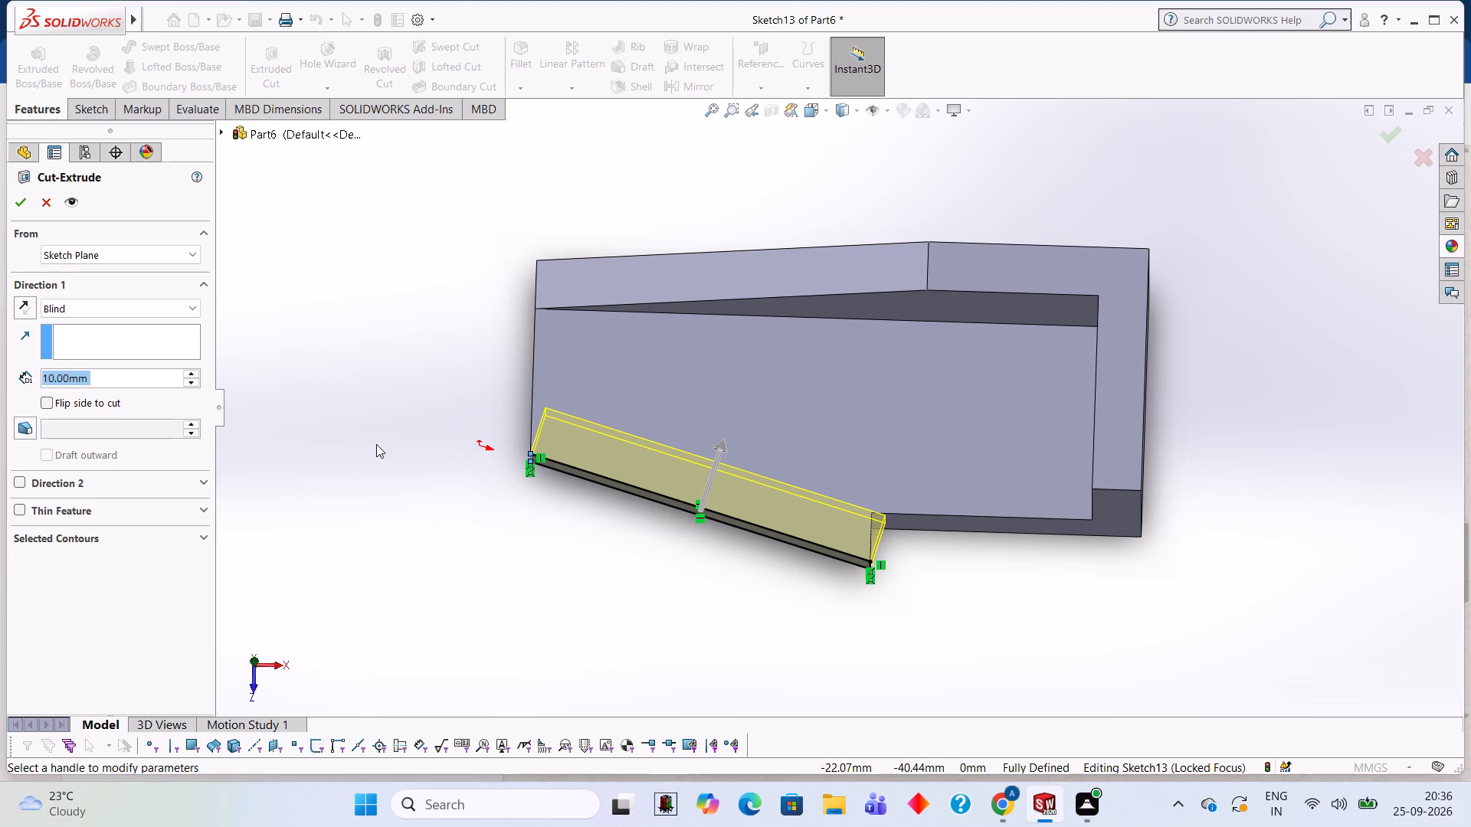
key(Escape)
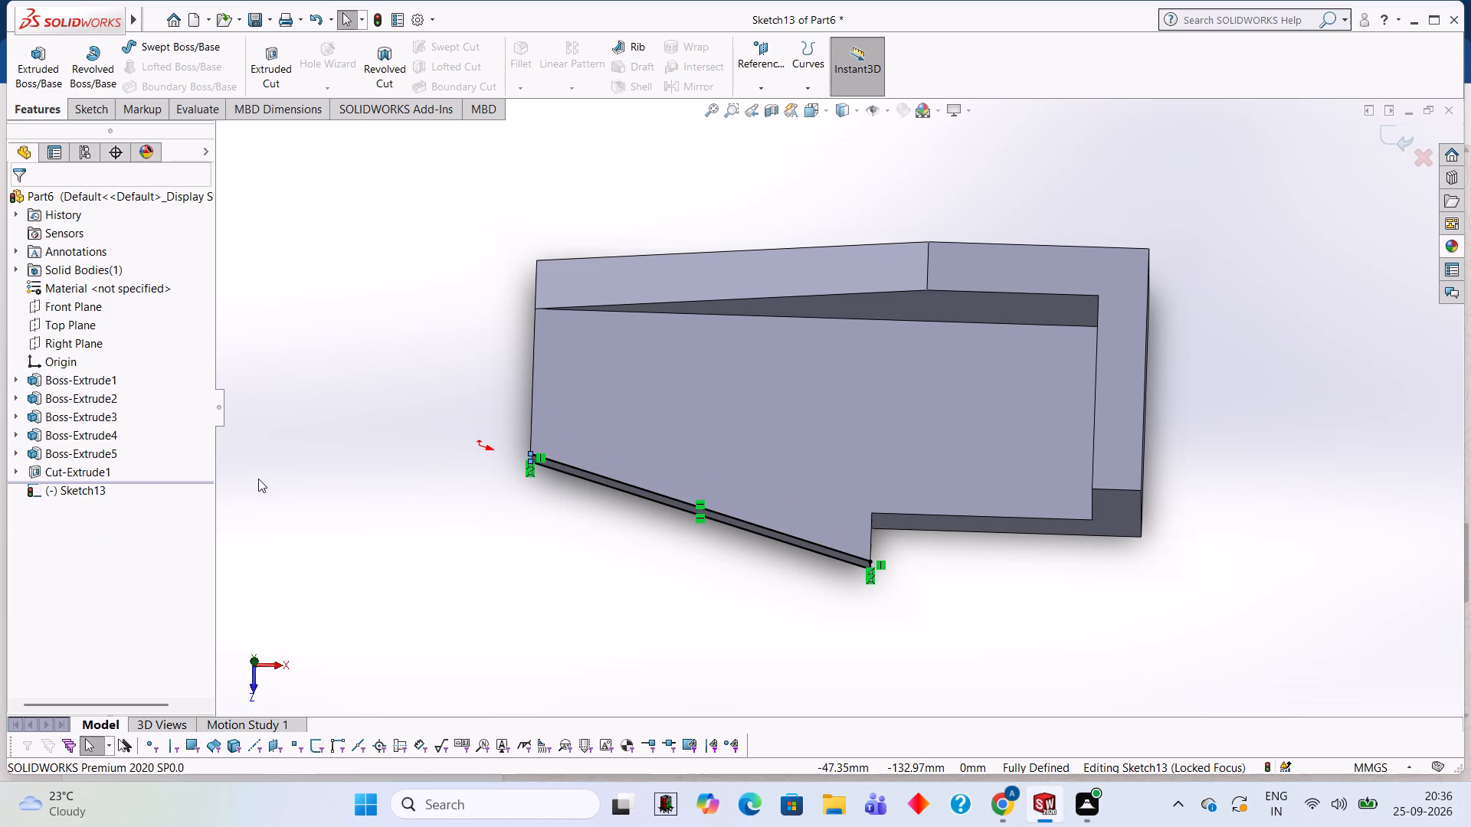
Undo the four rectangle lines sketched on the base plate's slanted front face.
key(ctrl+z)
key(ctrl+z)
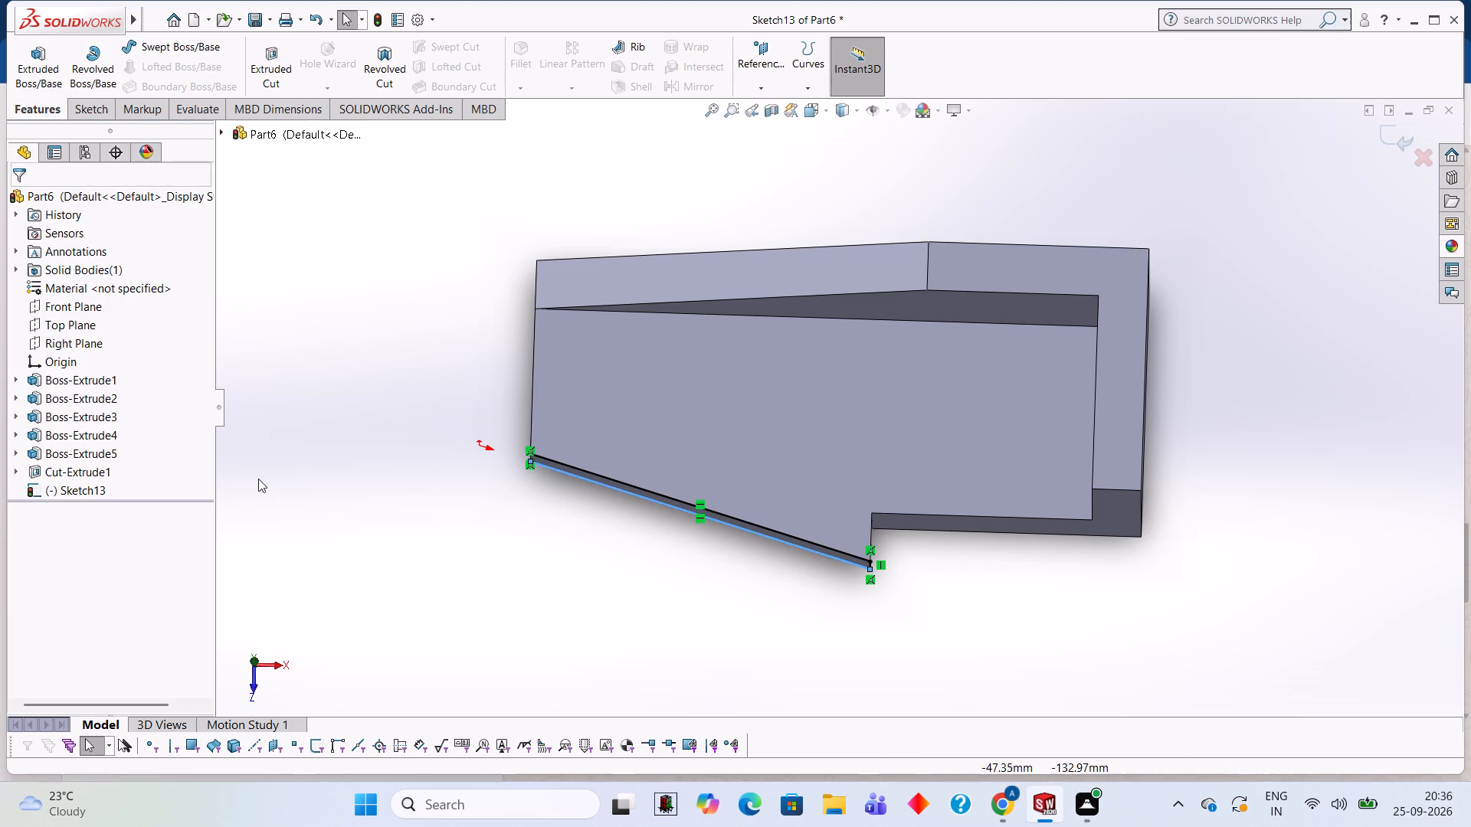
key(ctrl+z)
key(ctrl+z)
Close the emptied sketch on the base plate's slanted front face.
middle_drag(983, 652, 991, 429)
click(1317, 361)
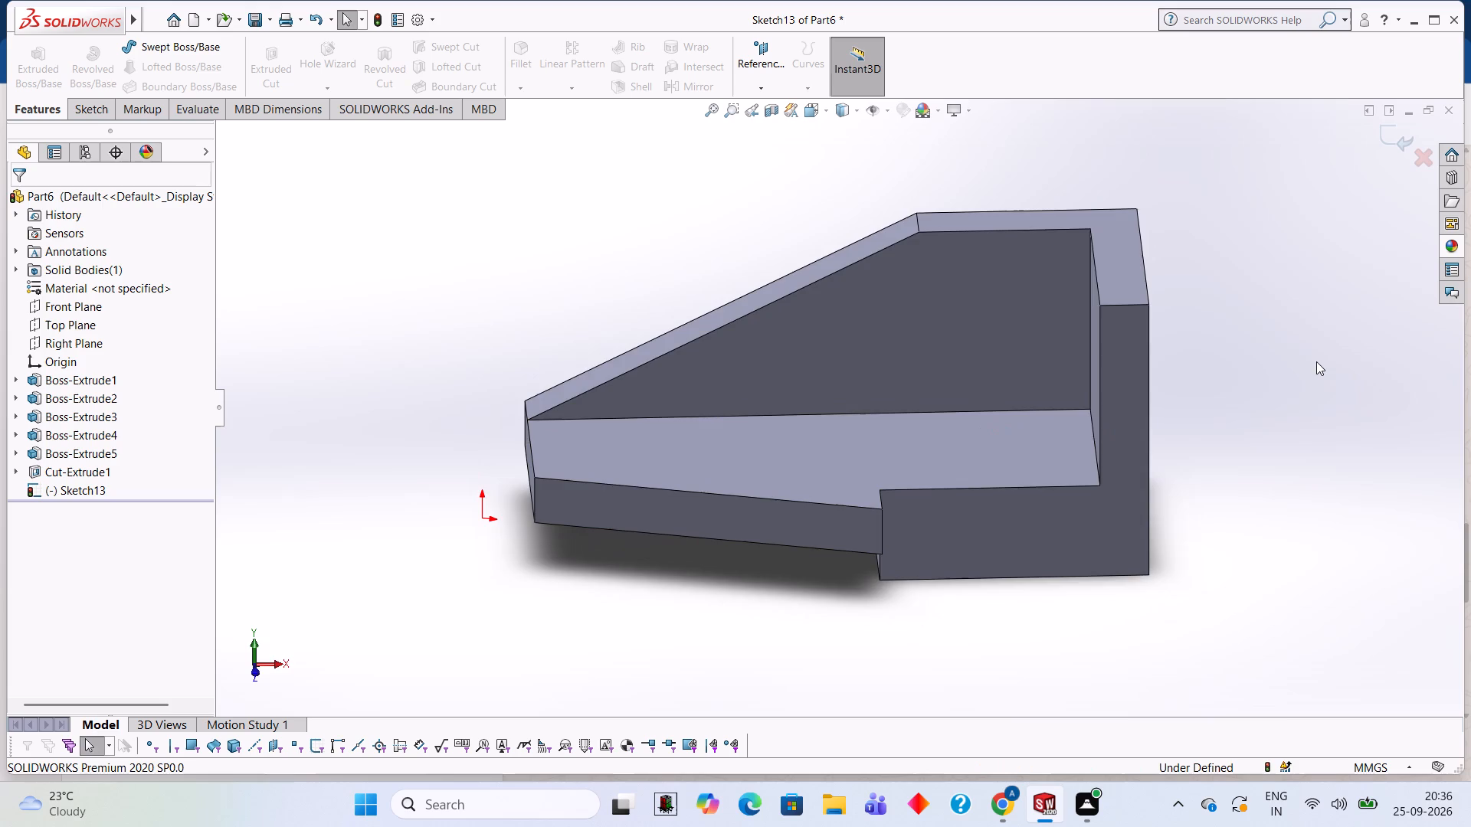
middle_drag(1299, 330, 1159, 283)
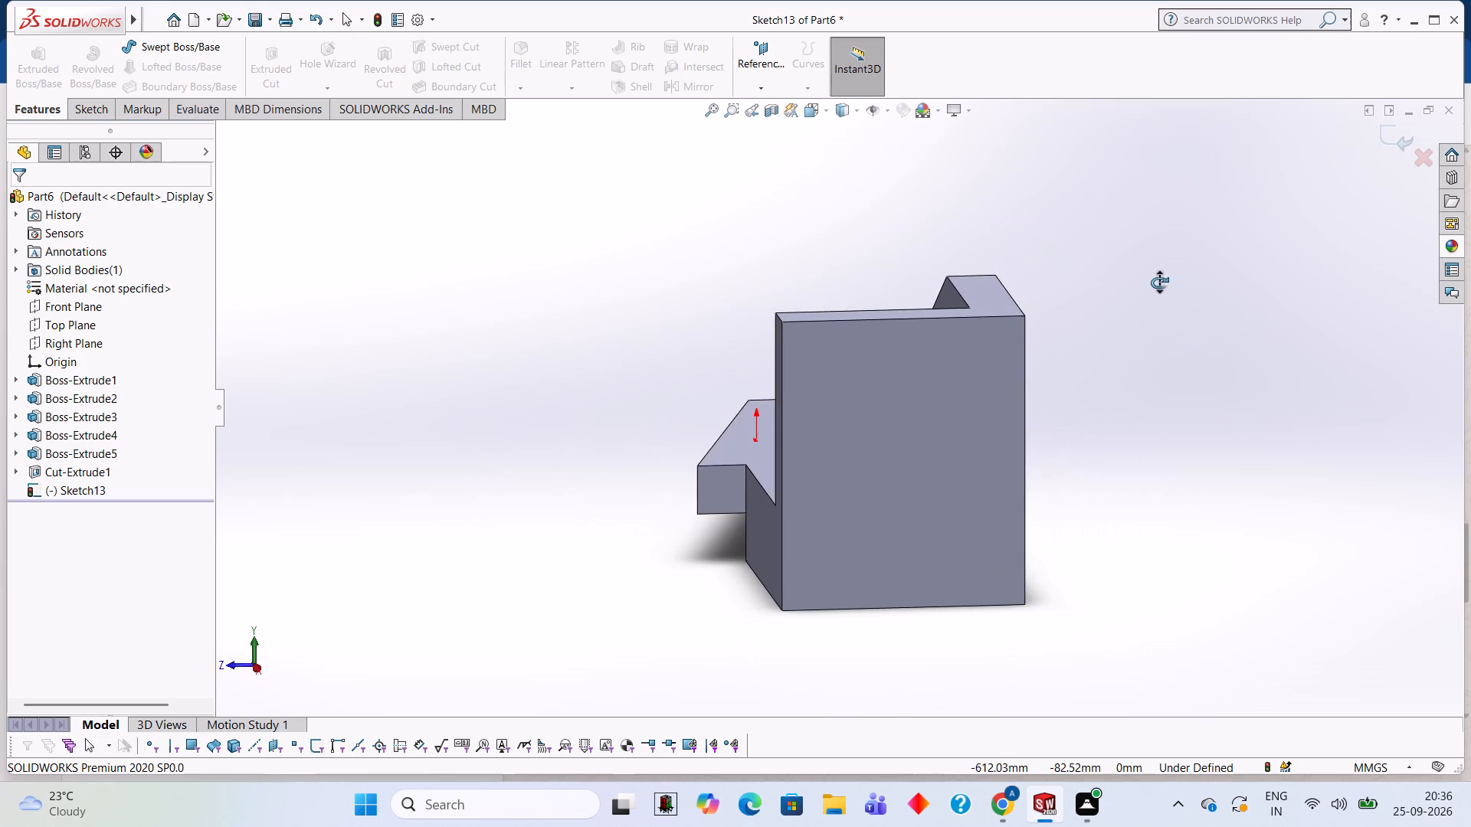
middle_drag(1159, 283, 1161, 450)
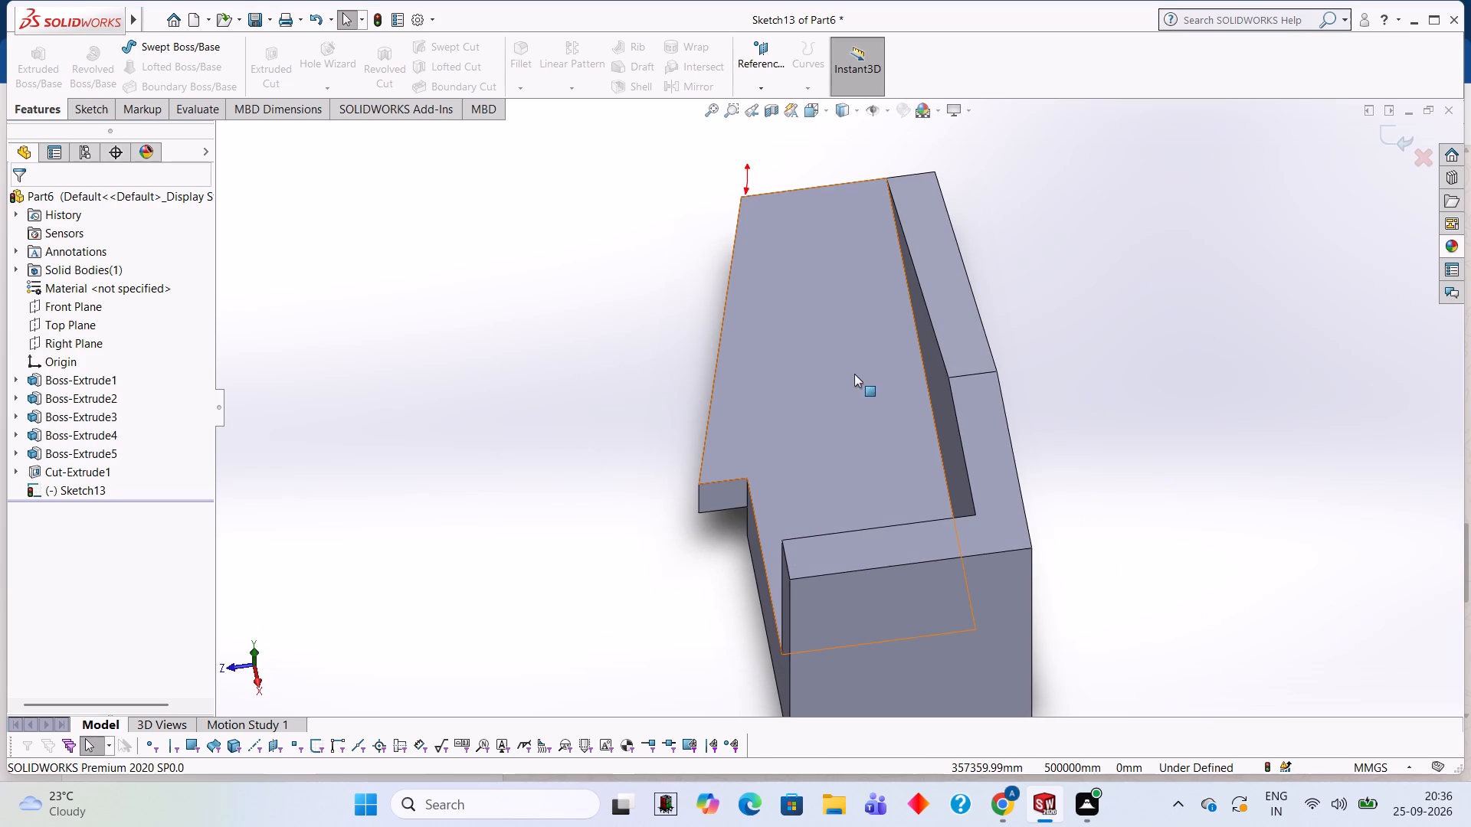
click(773, 370)
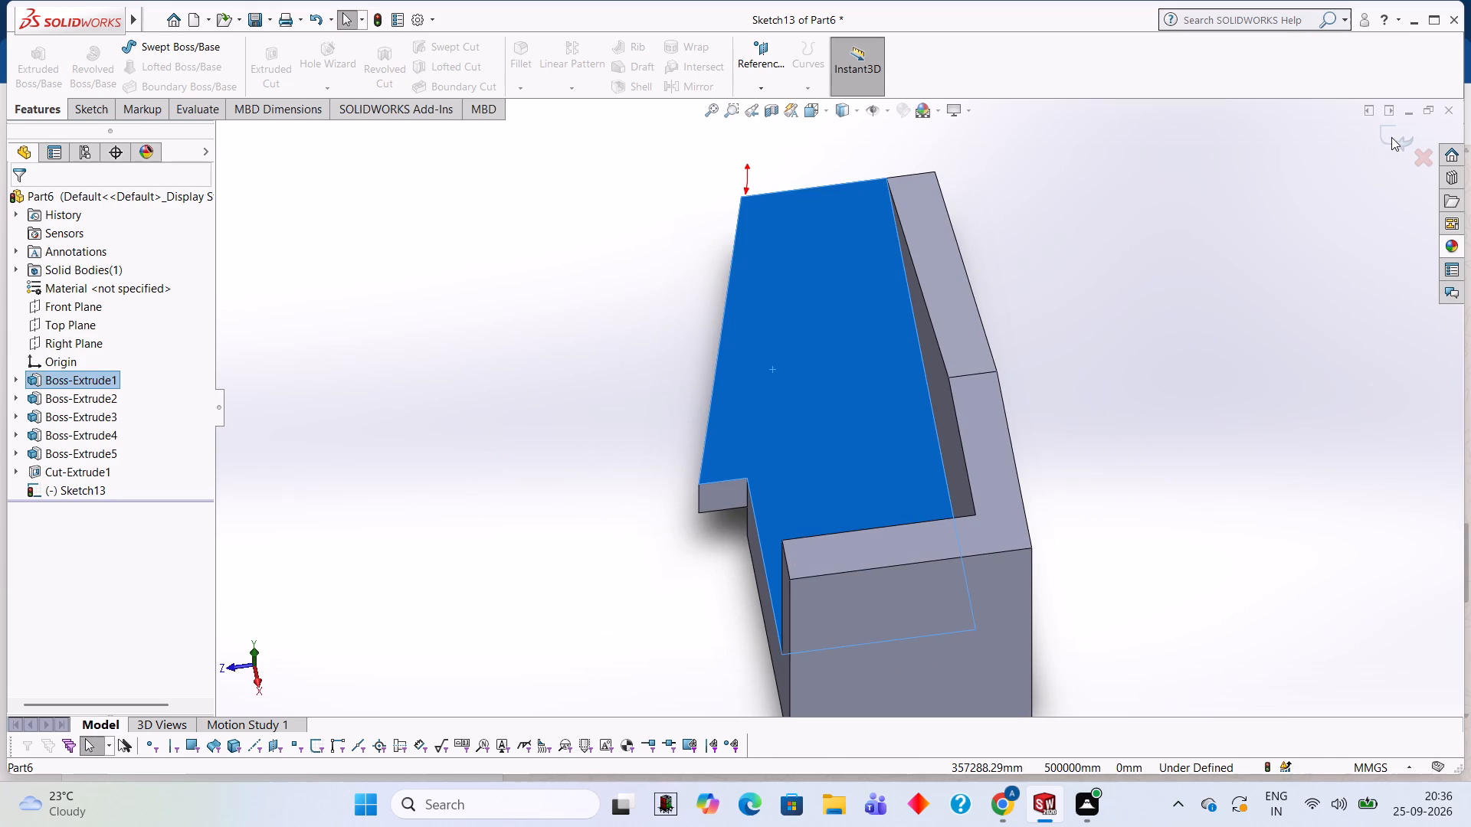
click(1394, 137)
Start a new sketch on the base plate's top face and view it face-on.
click(879, 408)
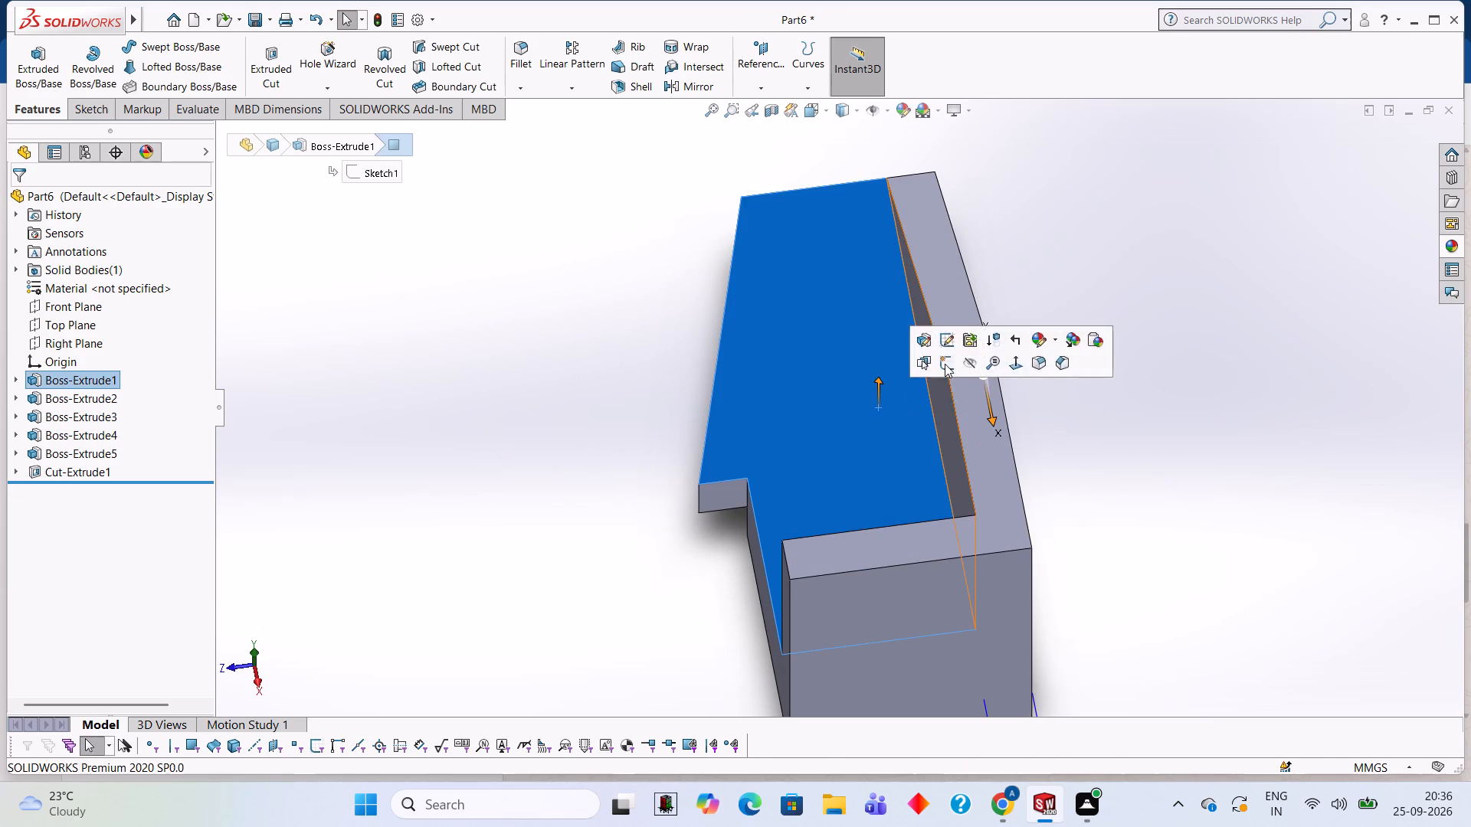
click(948, 364)
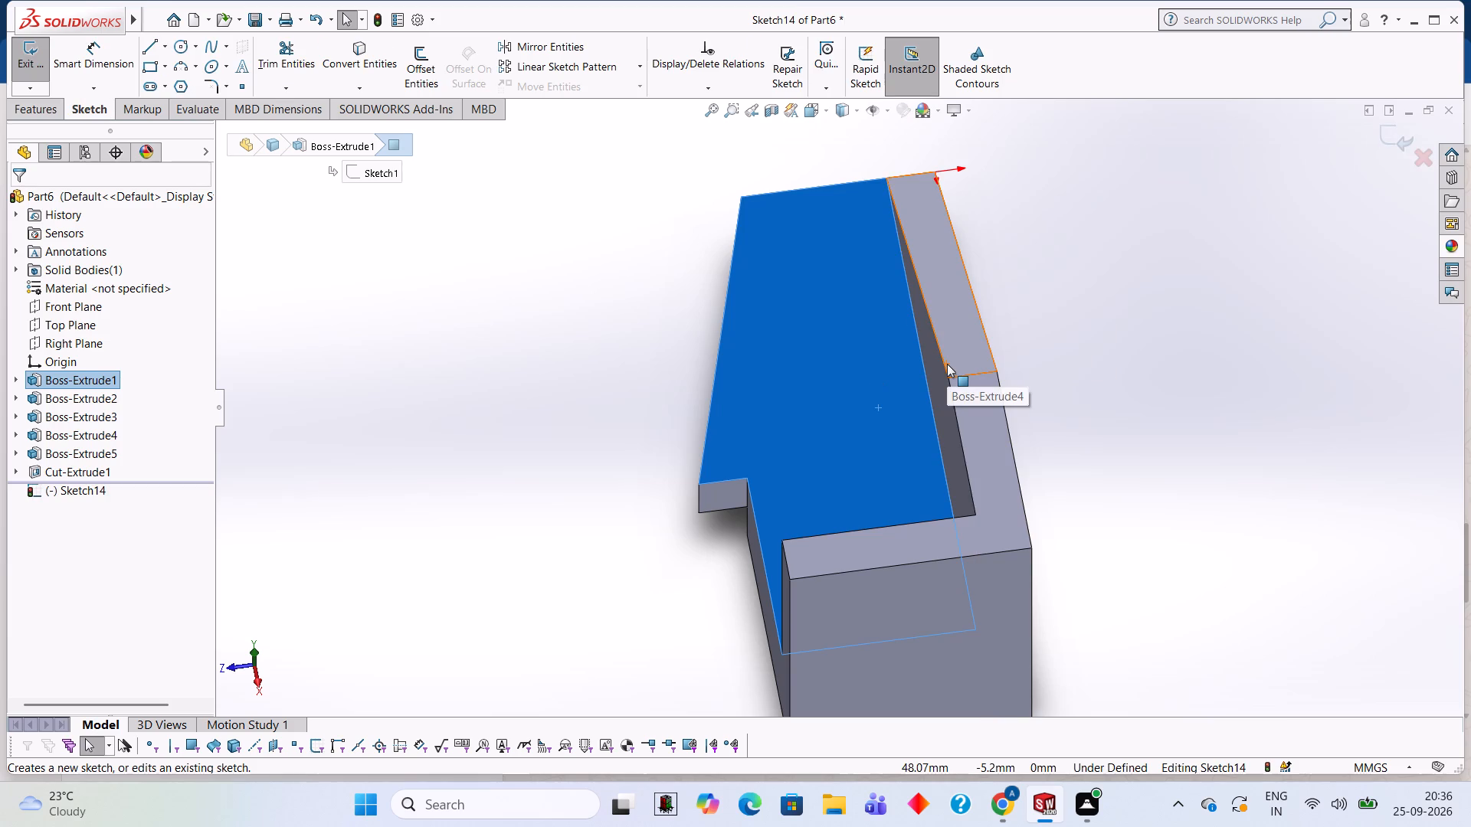
key(ctrl+8)
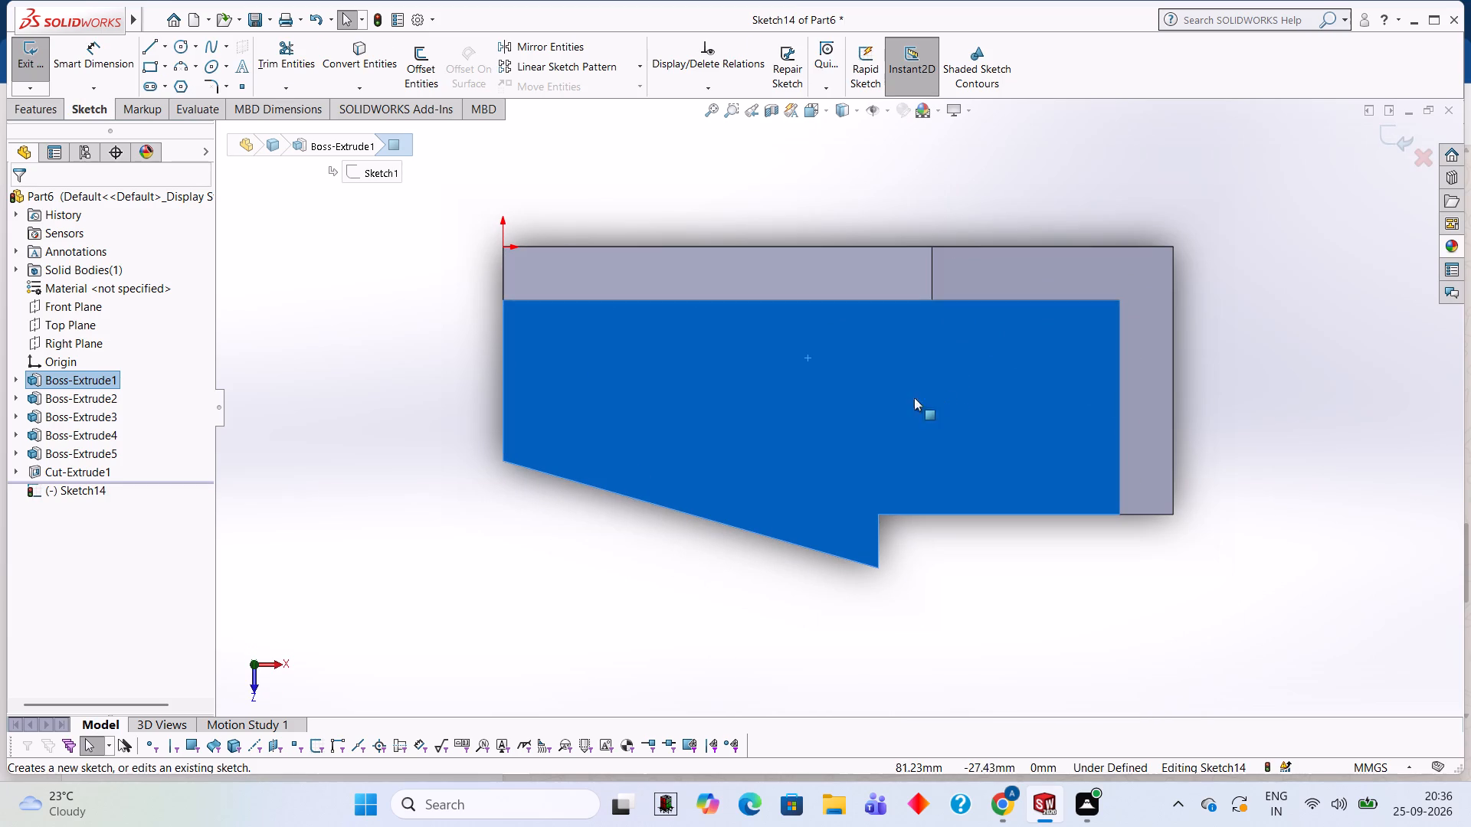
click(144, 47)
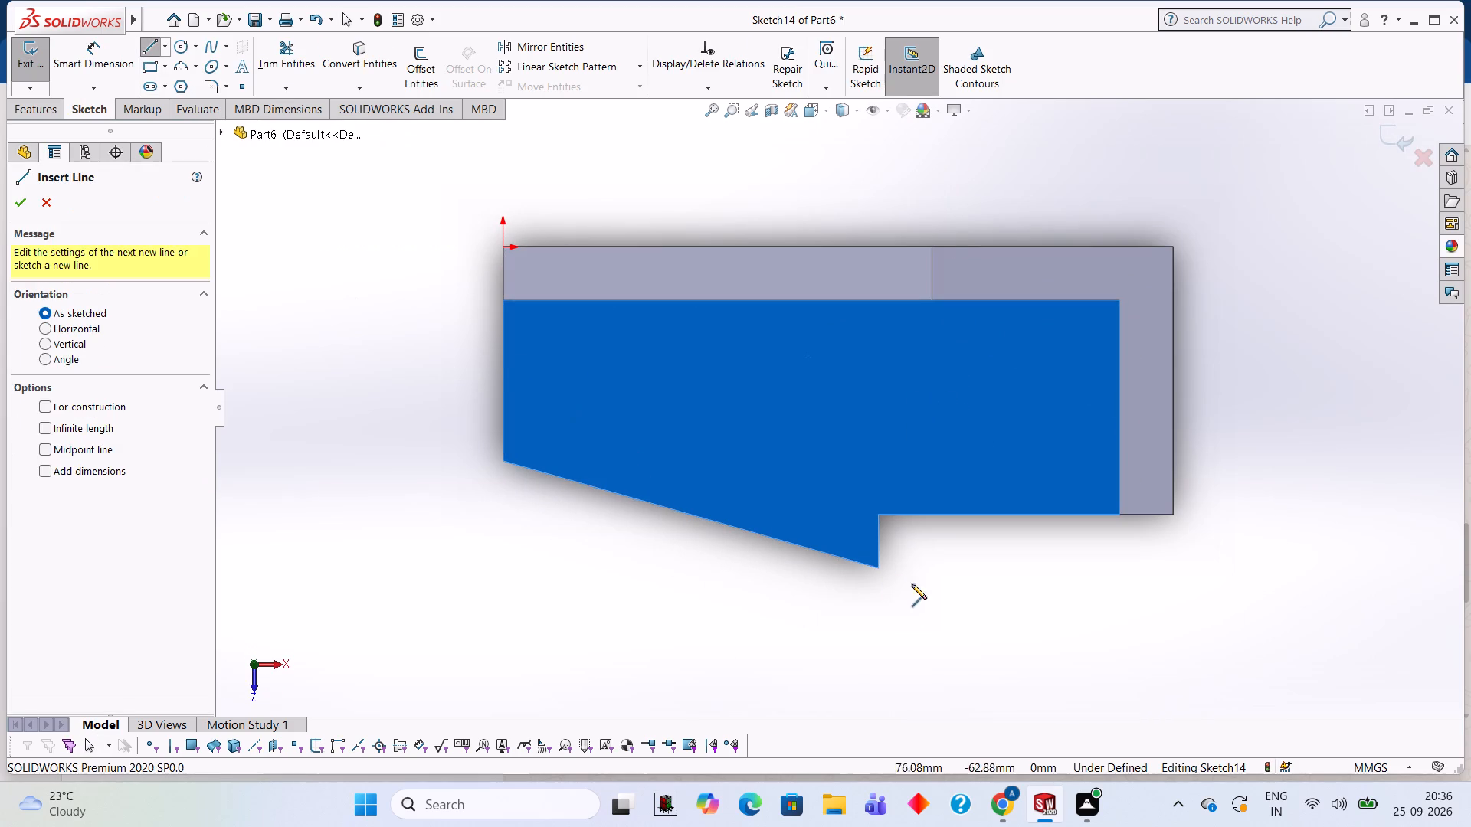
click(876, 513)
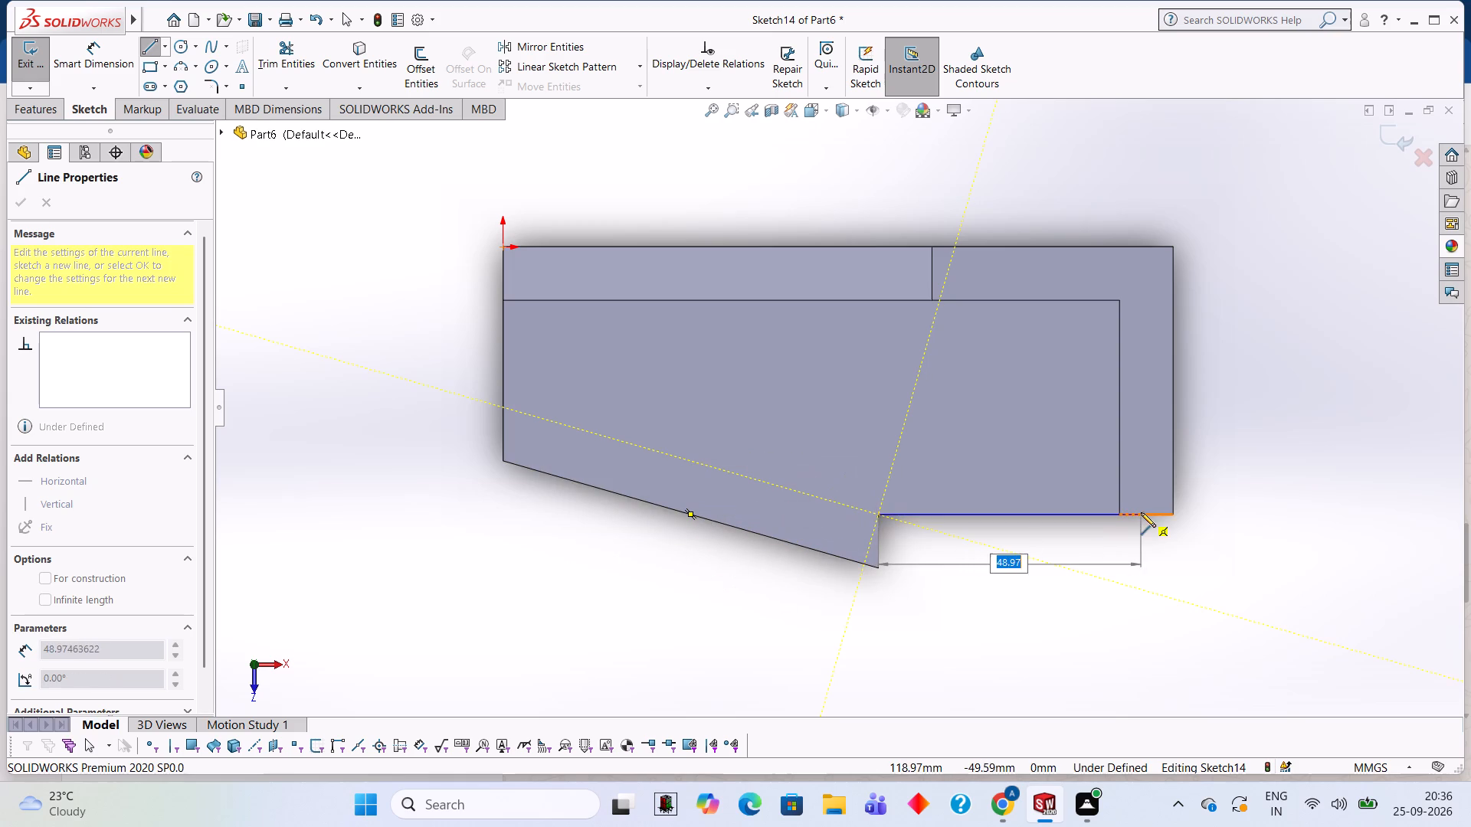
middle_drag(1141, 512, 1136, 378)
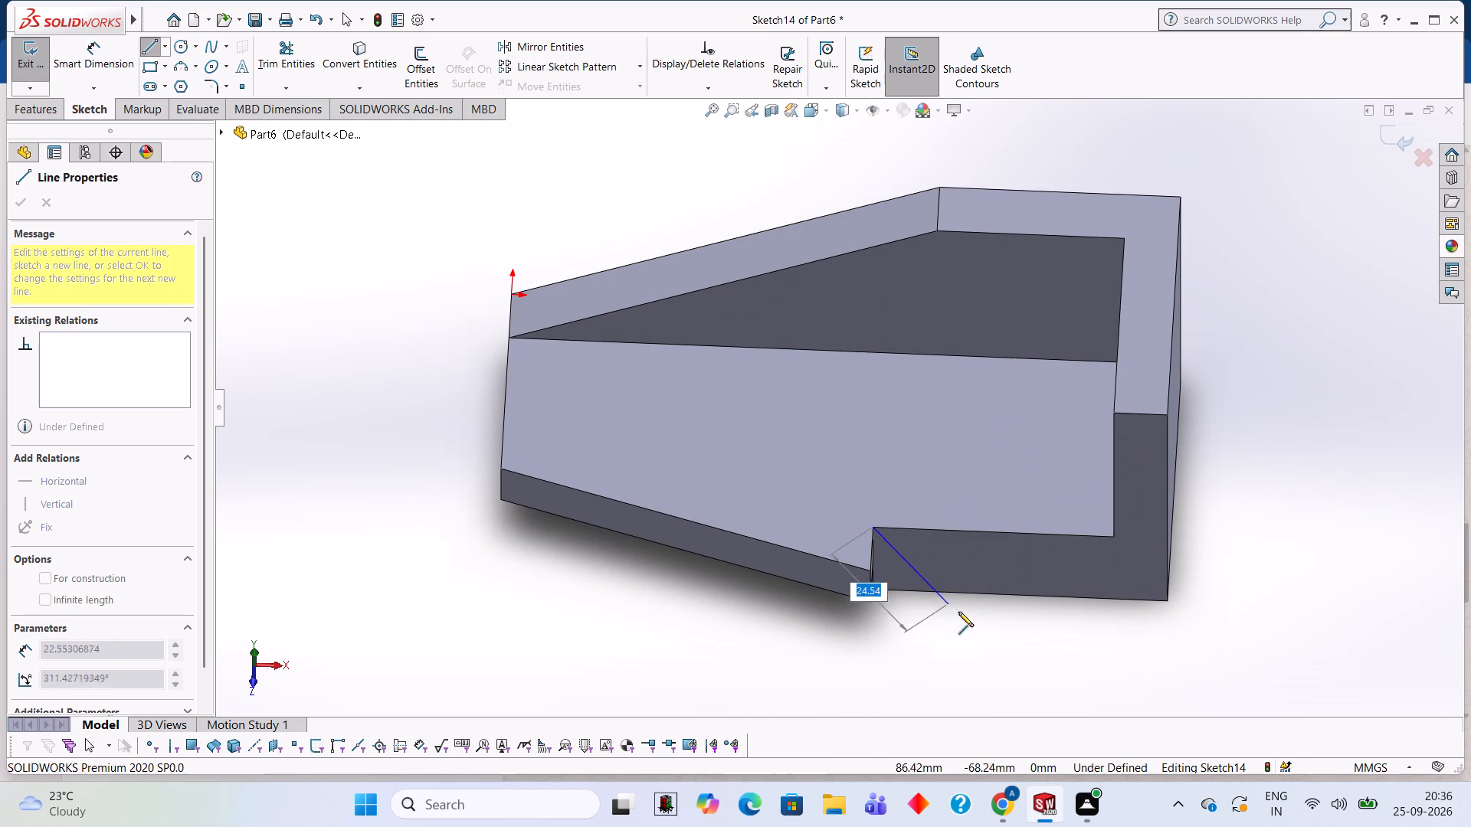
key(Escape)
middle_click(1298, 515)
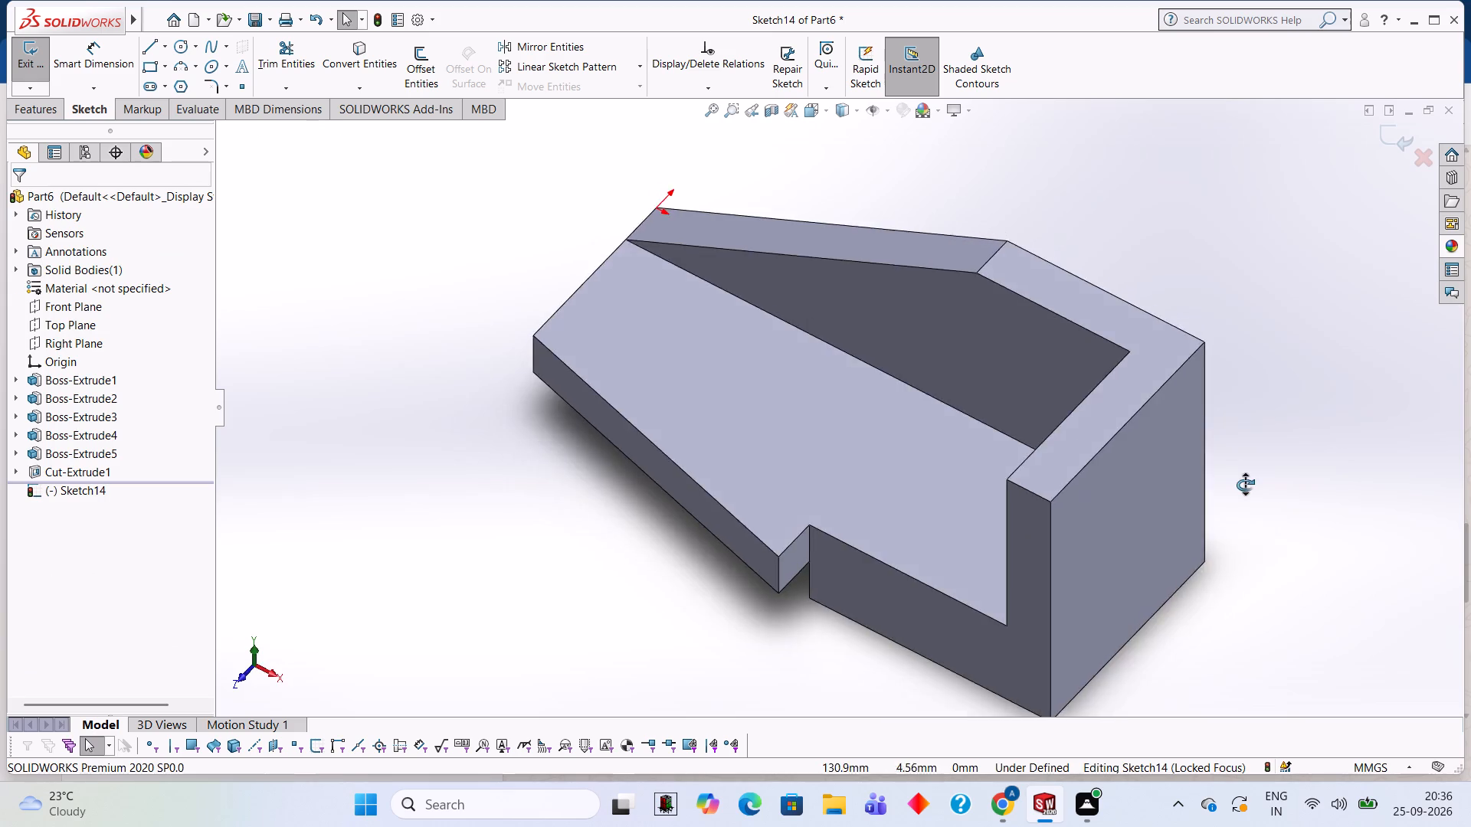
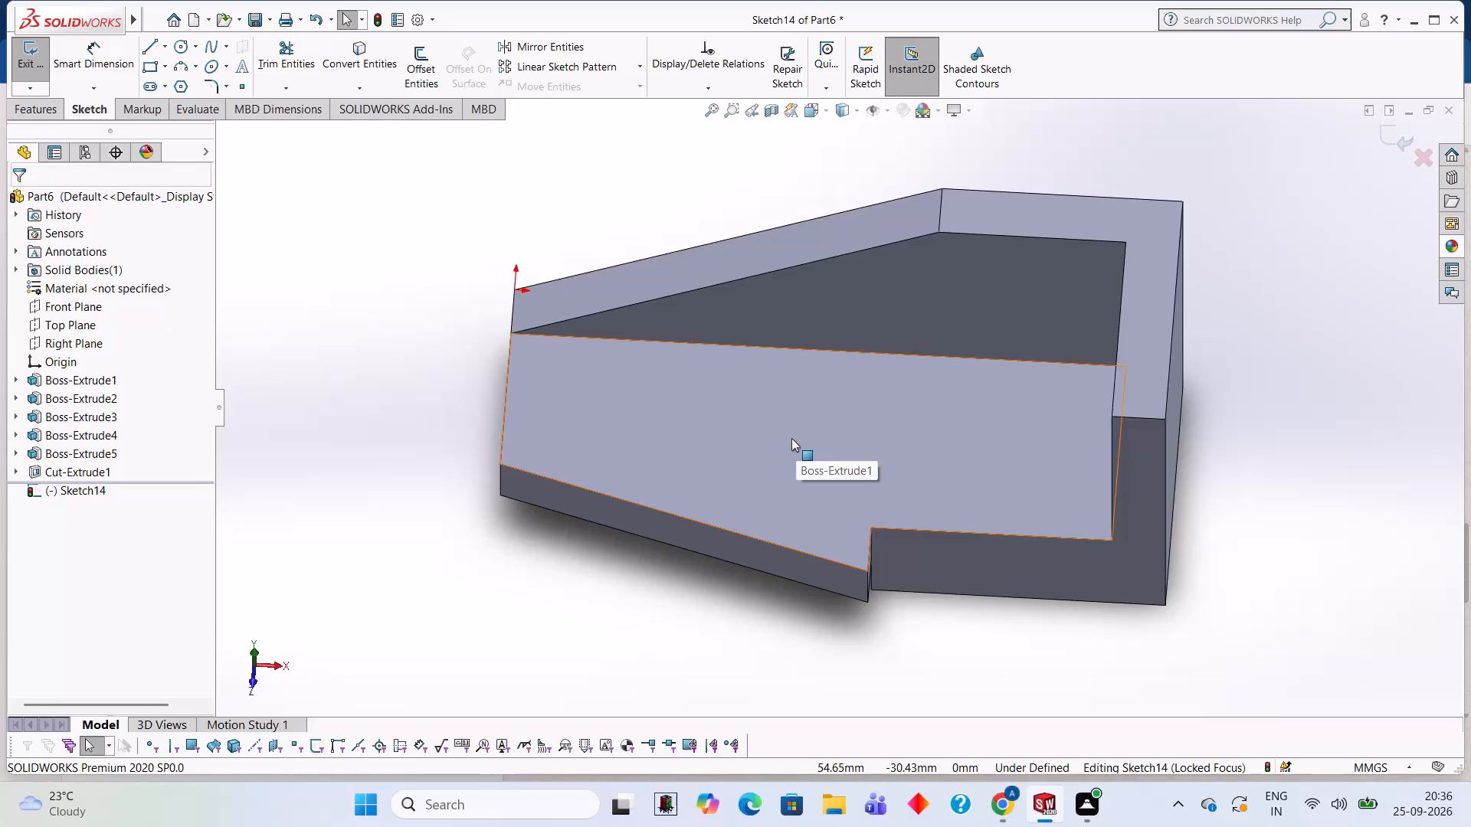
Sketch a closed four-sided profile over the base plate's tapered part, following its slanted front edge and 70 mm along the long wall.
click(146, 43)
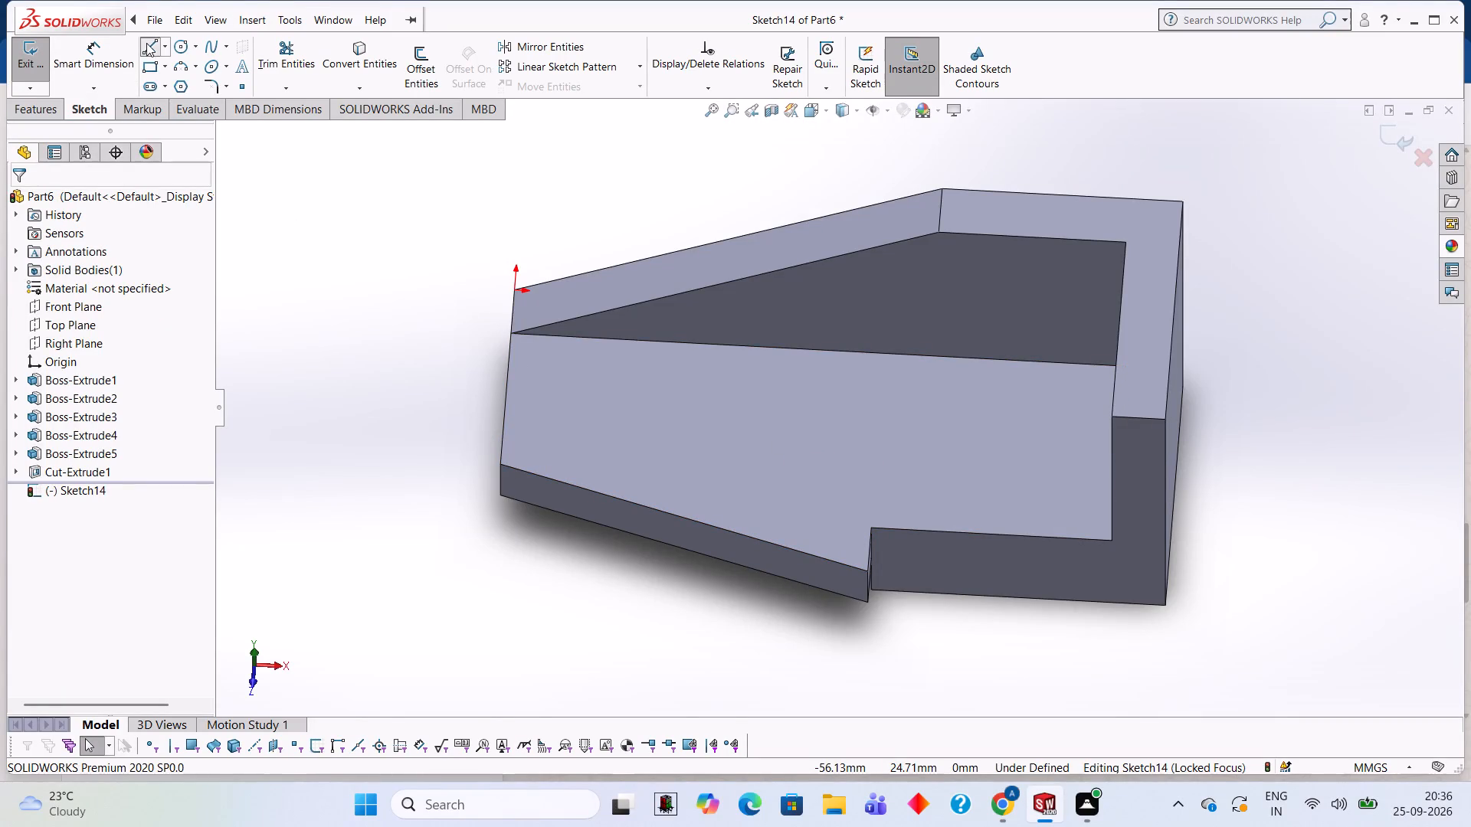
click(498, 464)
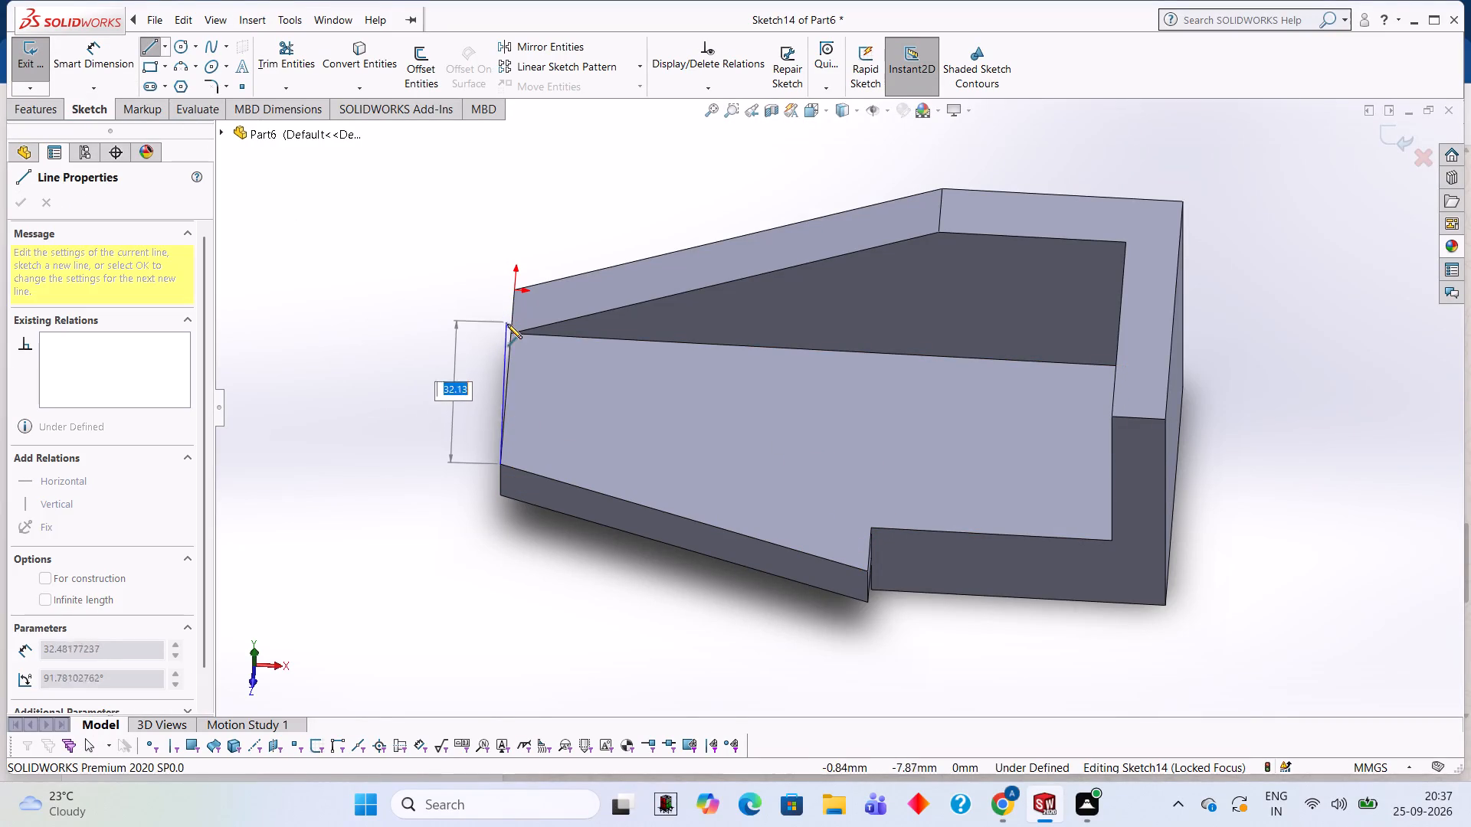
click(509, 332)
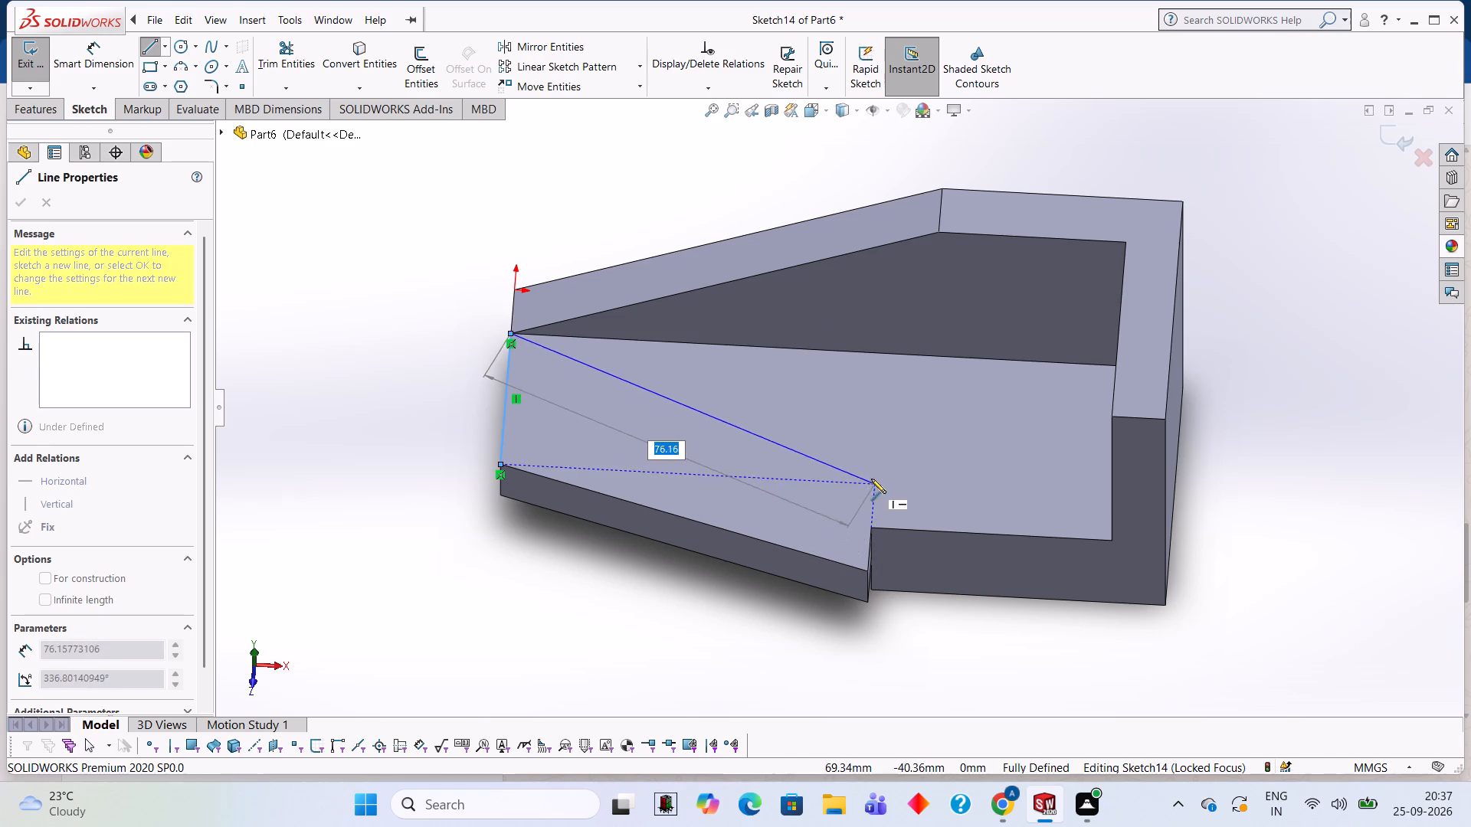
click(885, 353)
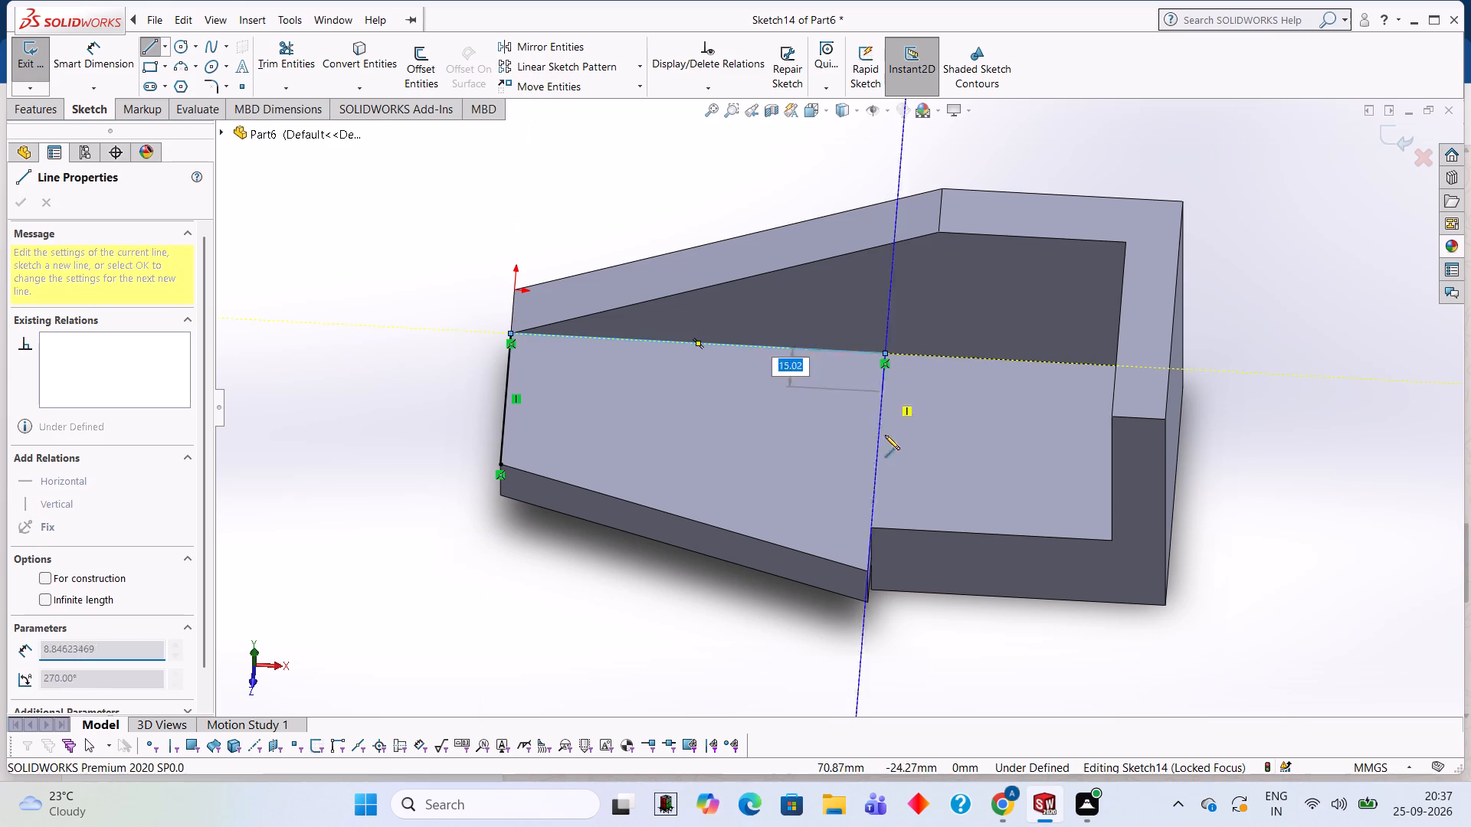
click(869, 571)
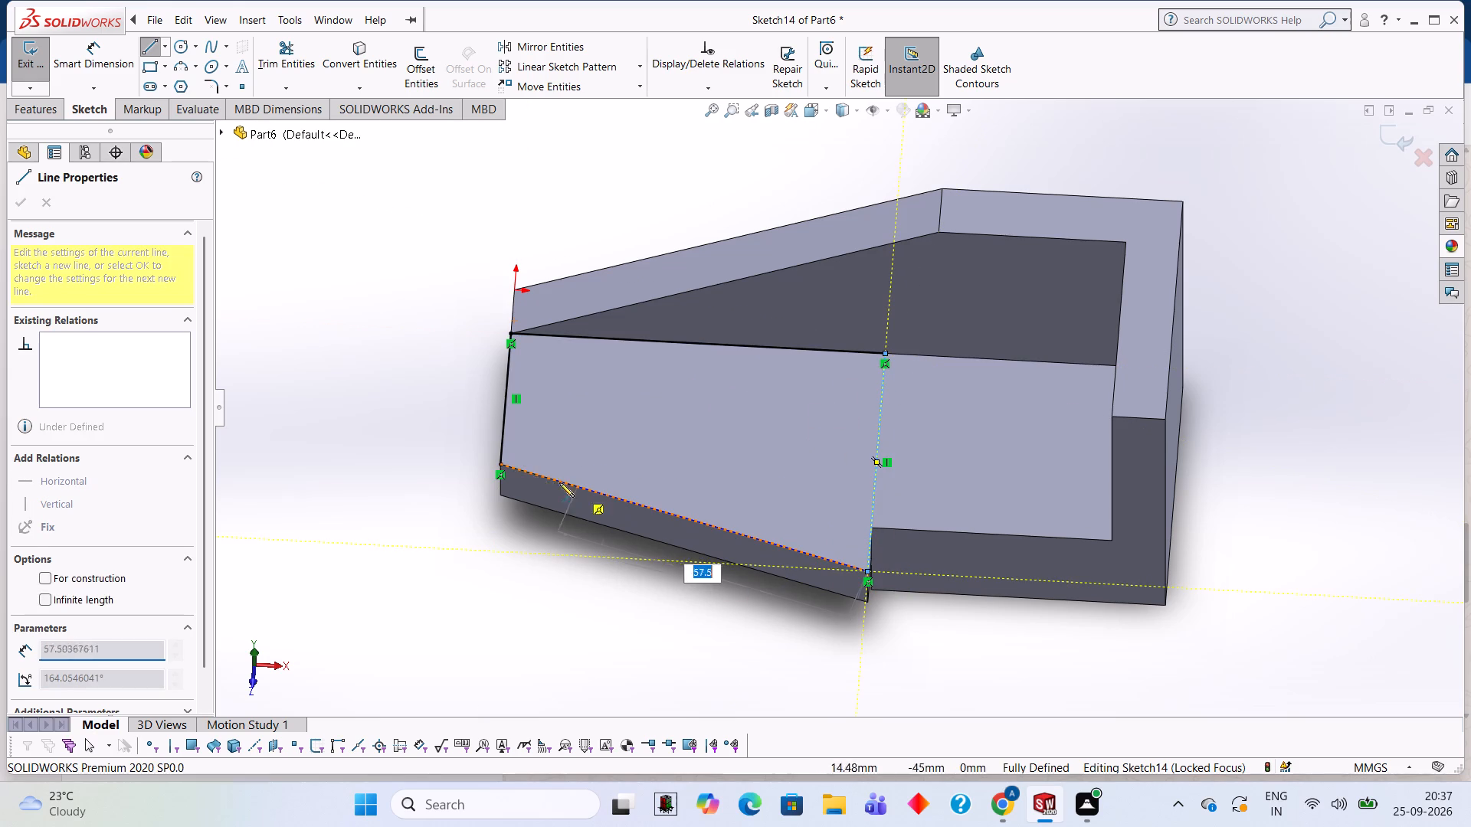
click(501, 464)
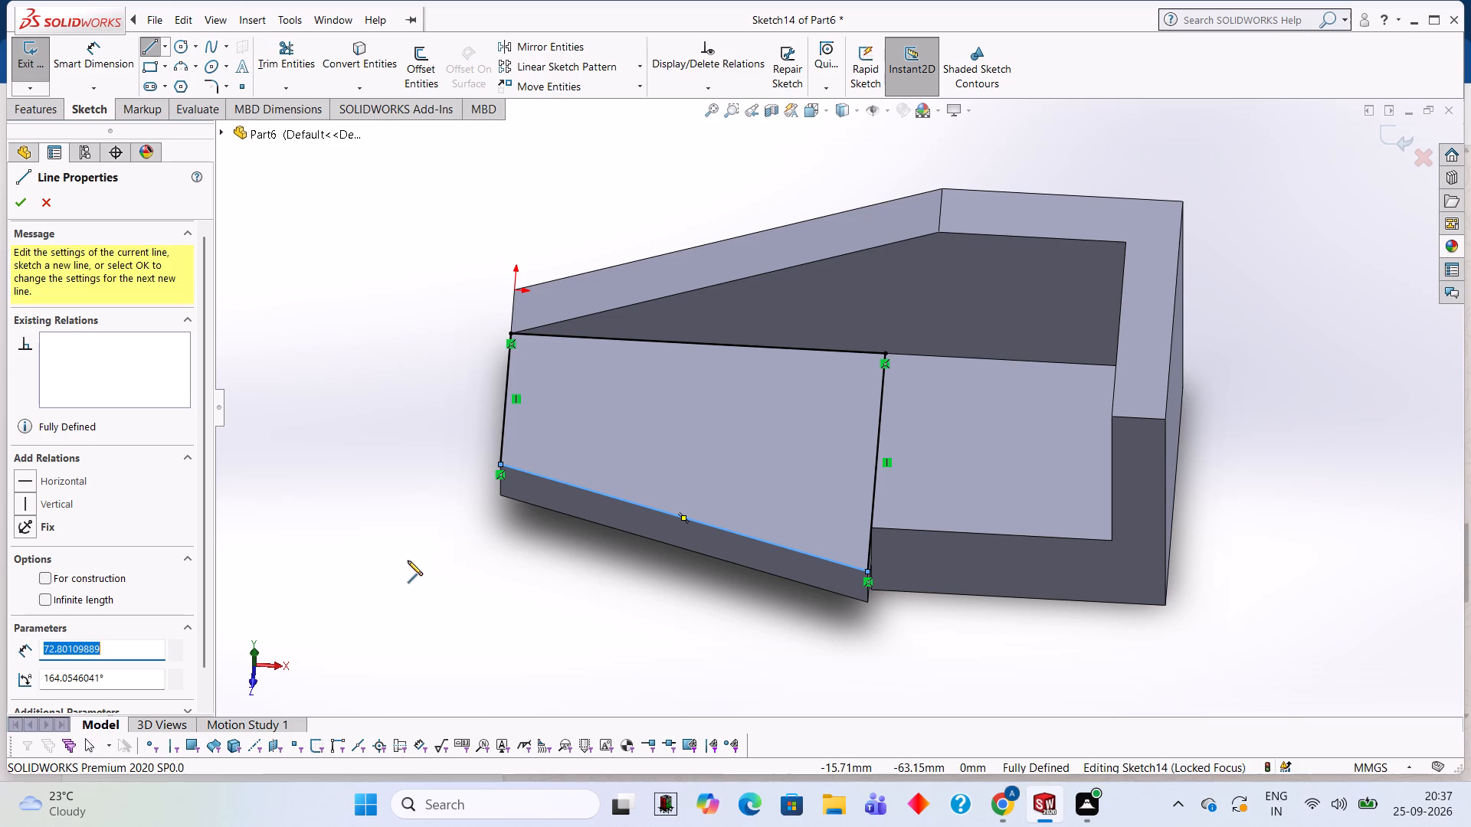
click(24, 194)
Cut the tapered base plate section away with a 10 mm Blind Extruded Cut.
click(45, 112)
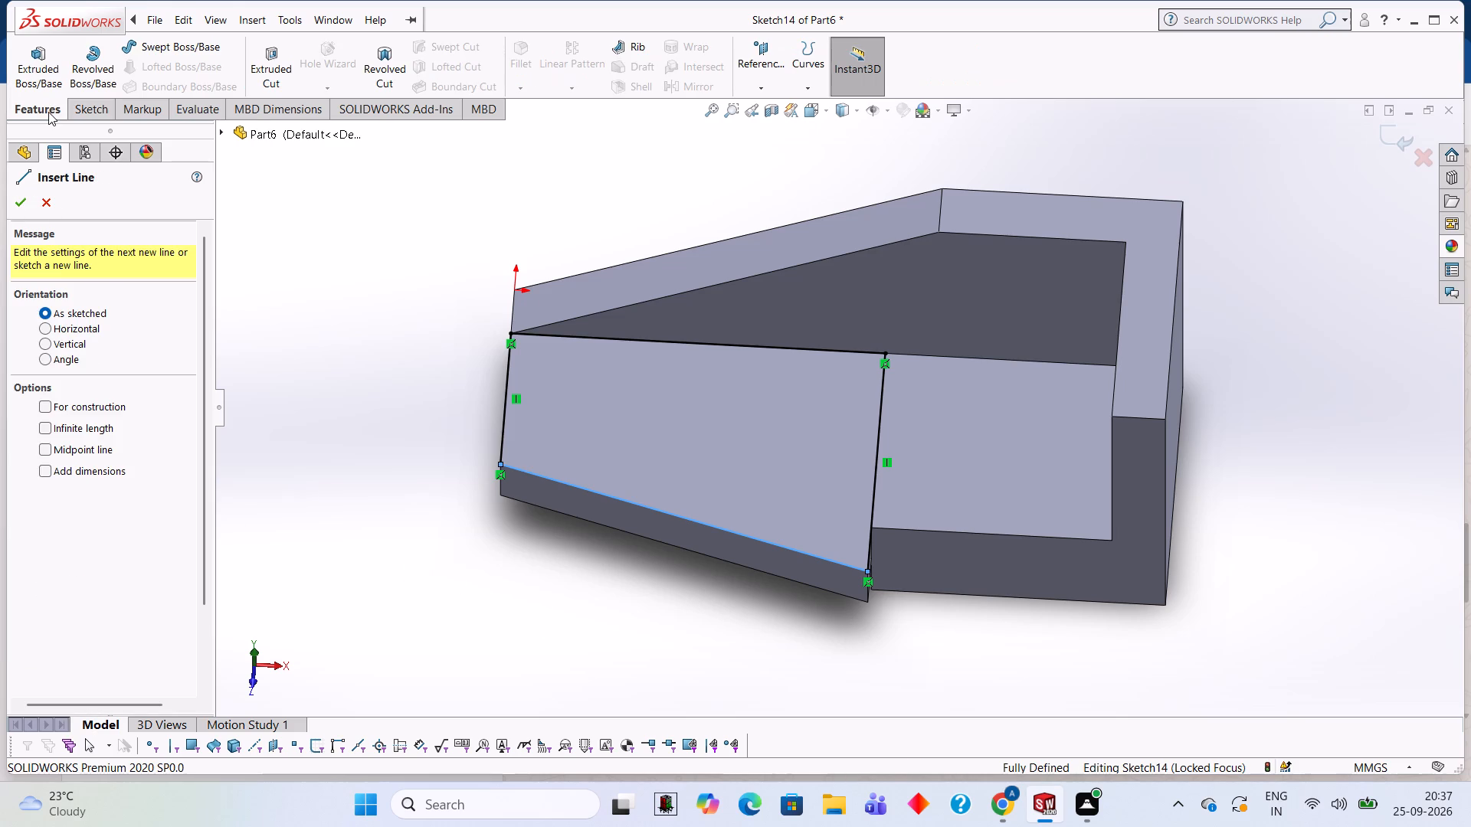
click(275, 78)
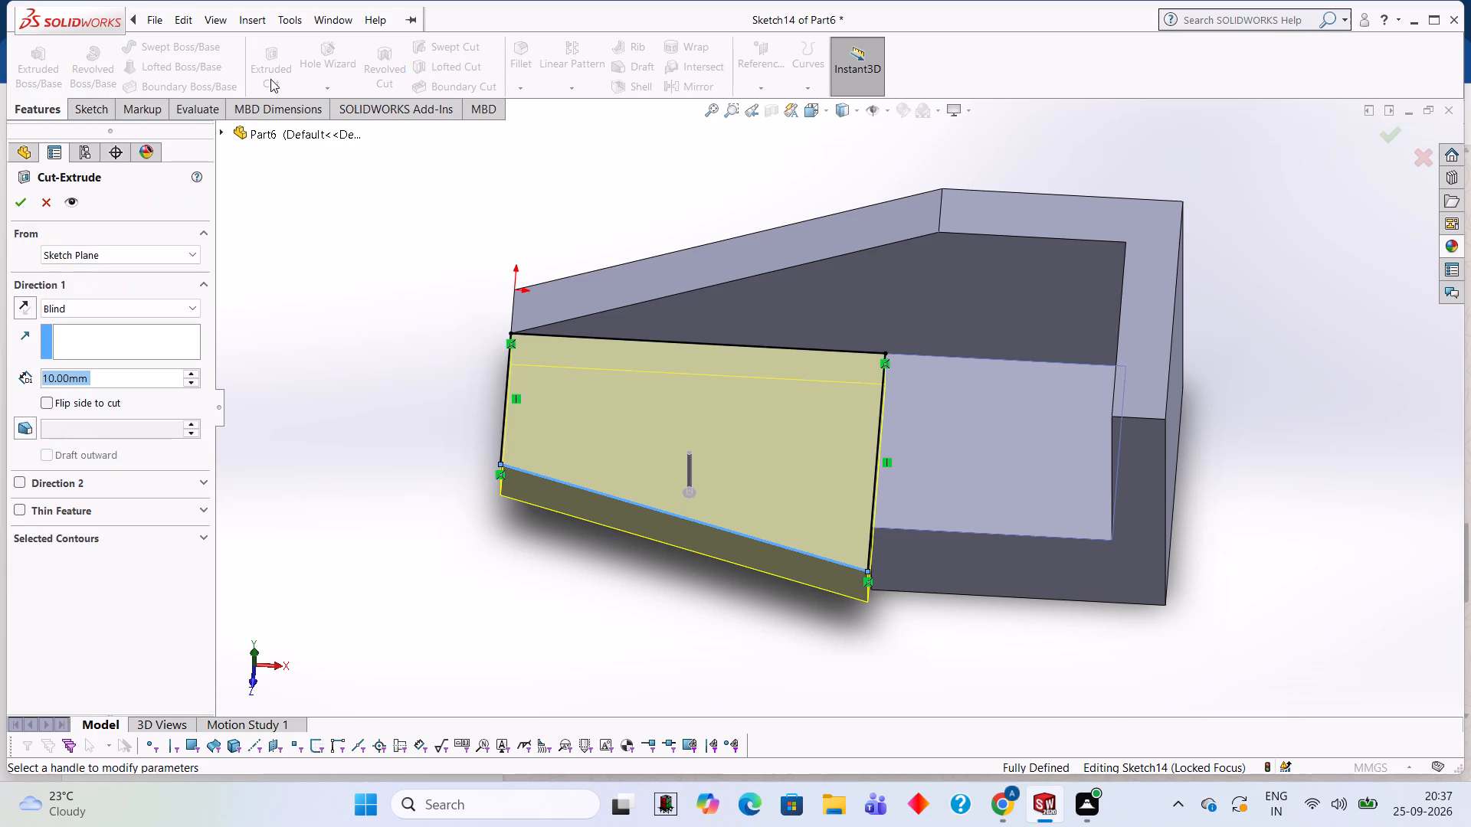
middle_drag(367, 385, 375, 247)
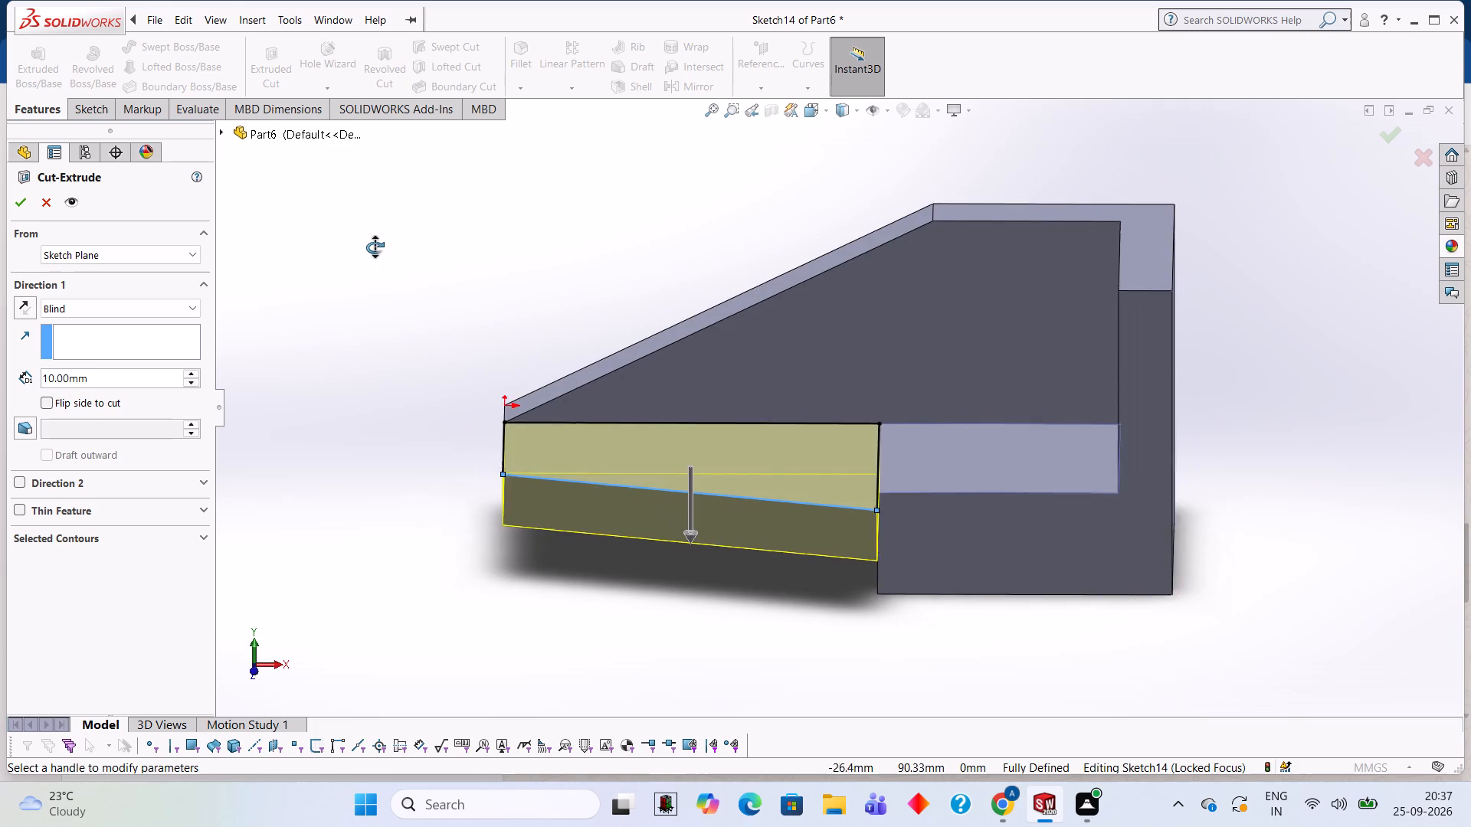
middle_drag(375, 247, 388, 246)
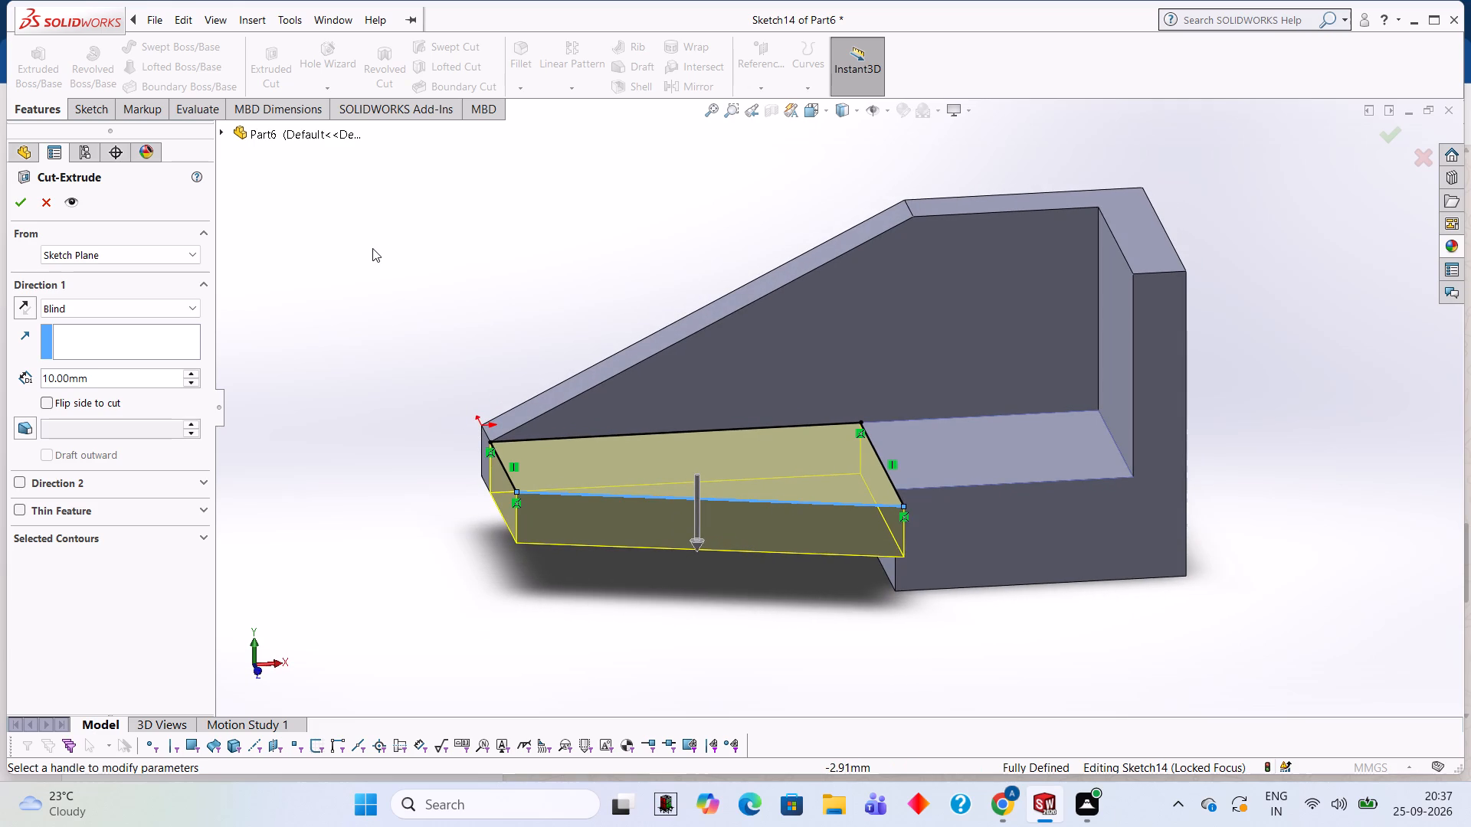
click(15, 203)
click(372, 287)
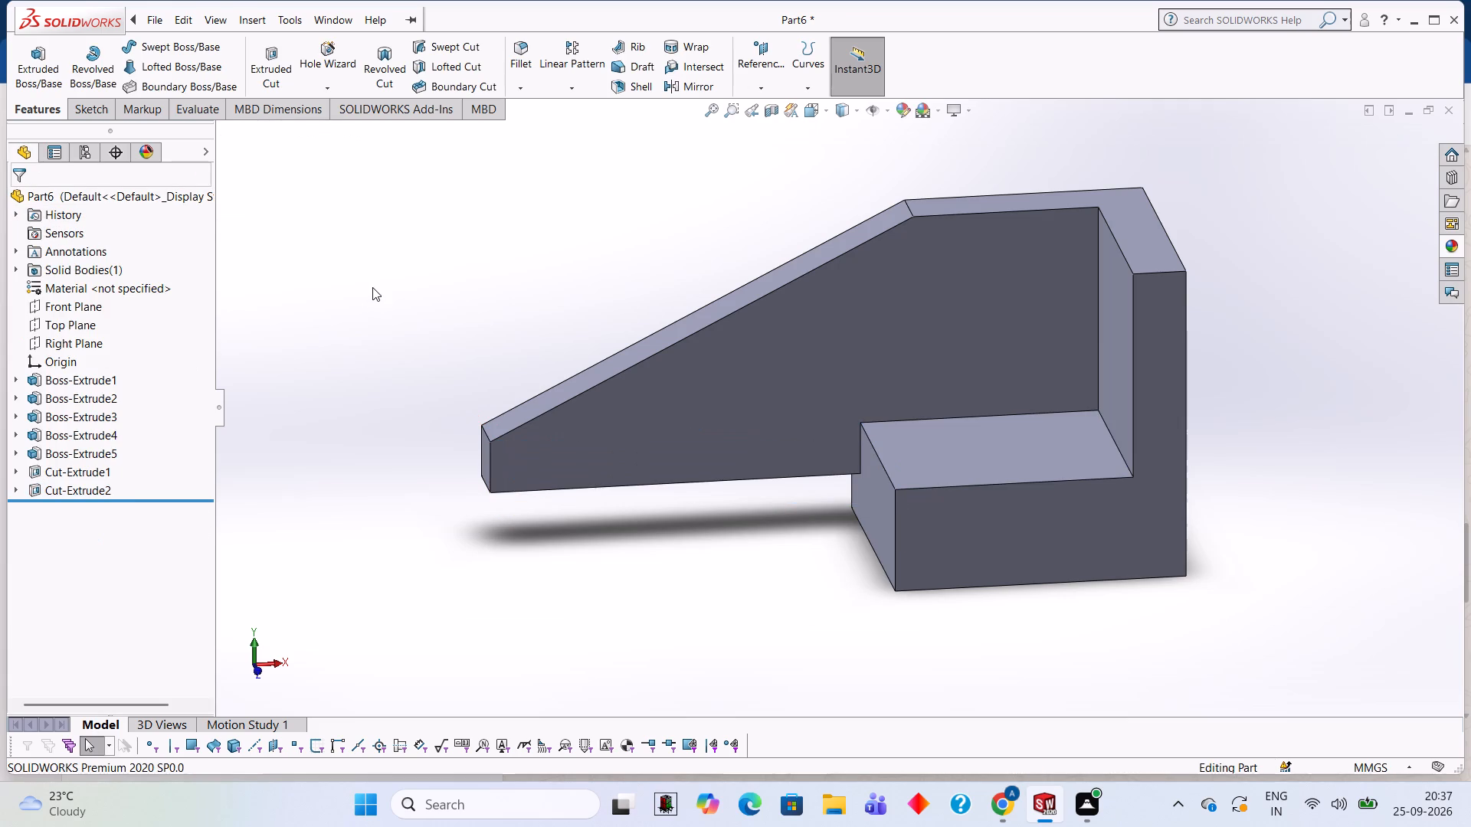
Sketch a closed profile on the remaining base's top face: 70 mm along the wall, 30 mm free end, slanted line to the front corner, 40 mm side.
middle_drag(463, 283, 444, 489)
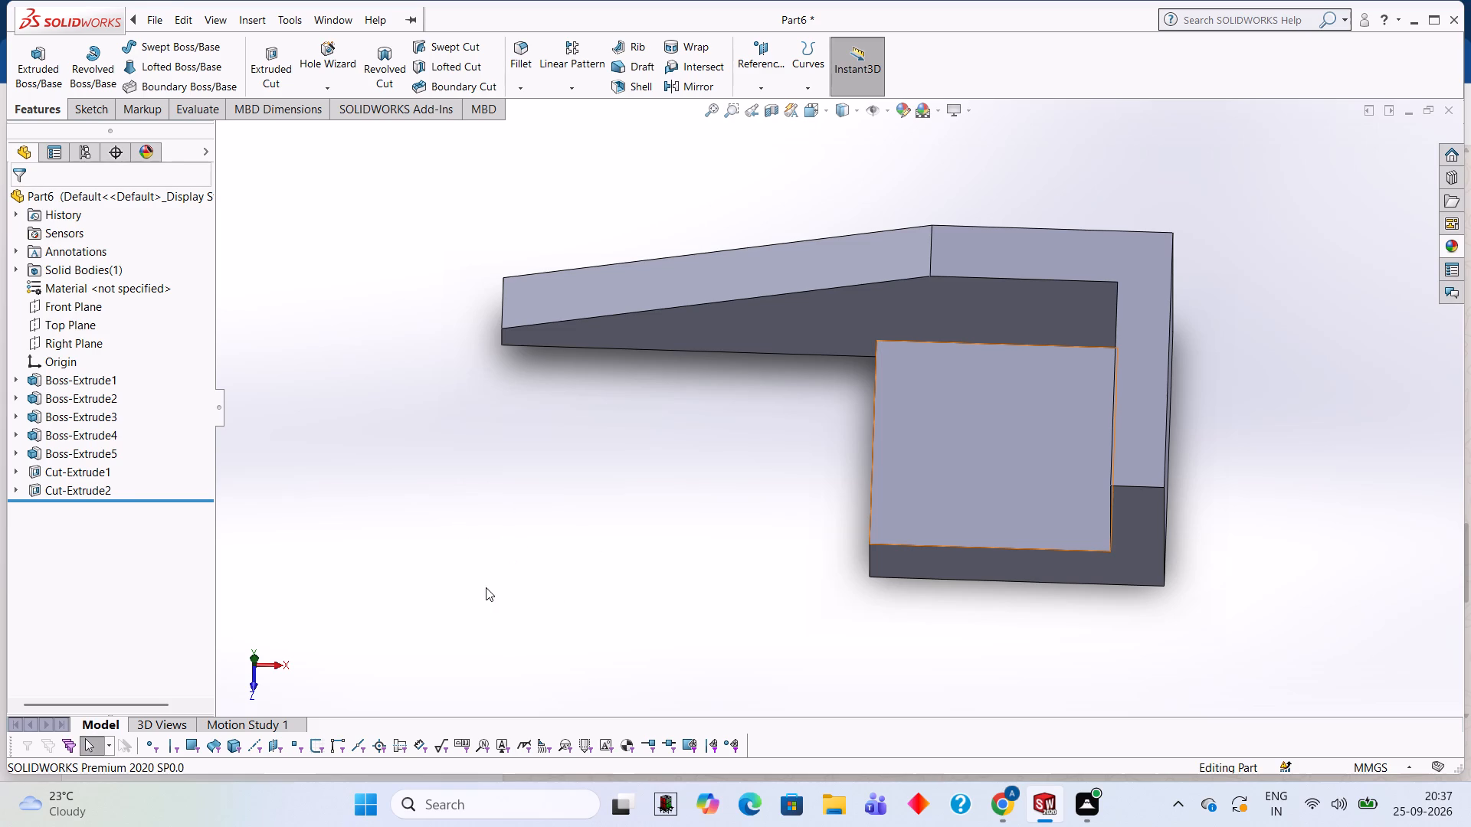
click(1018, 454)
click(1084, 411)
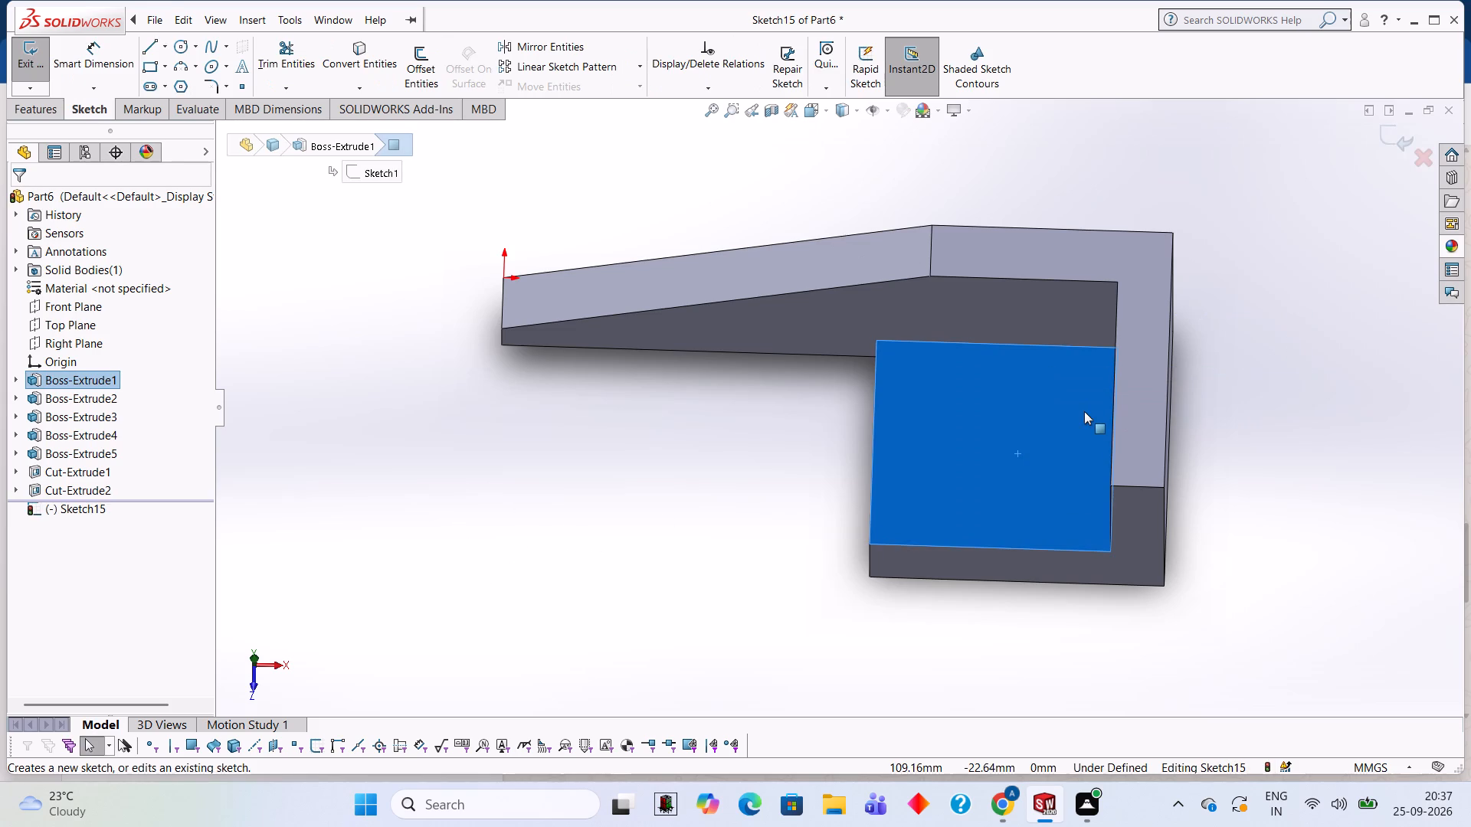
key(ctrl+8)
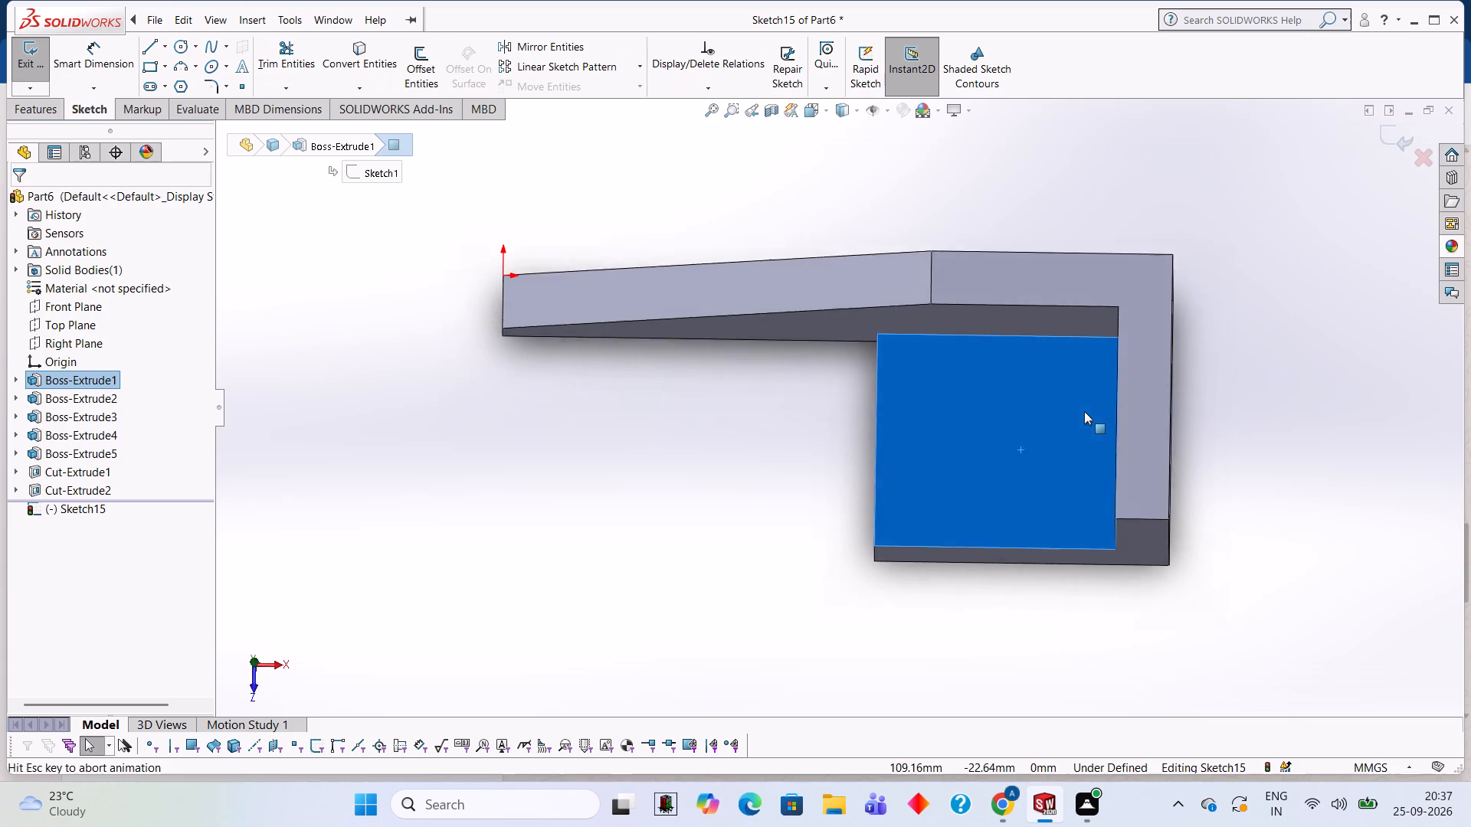
click(141, 47)
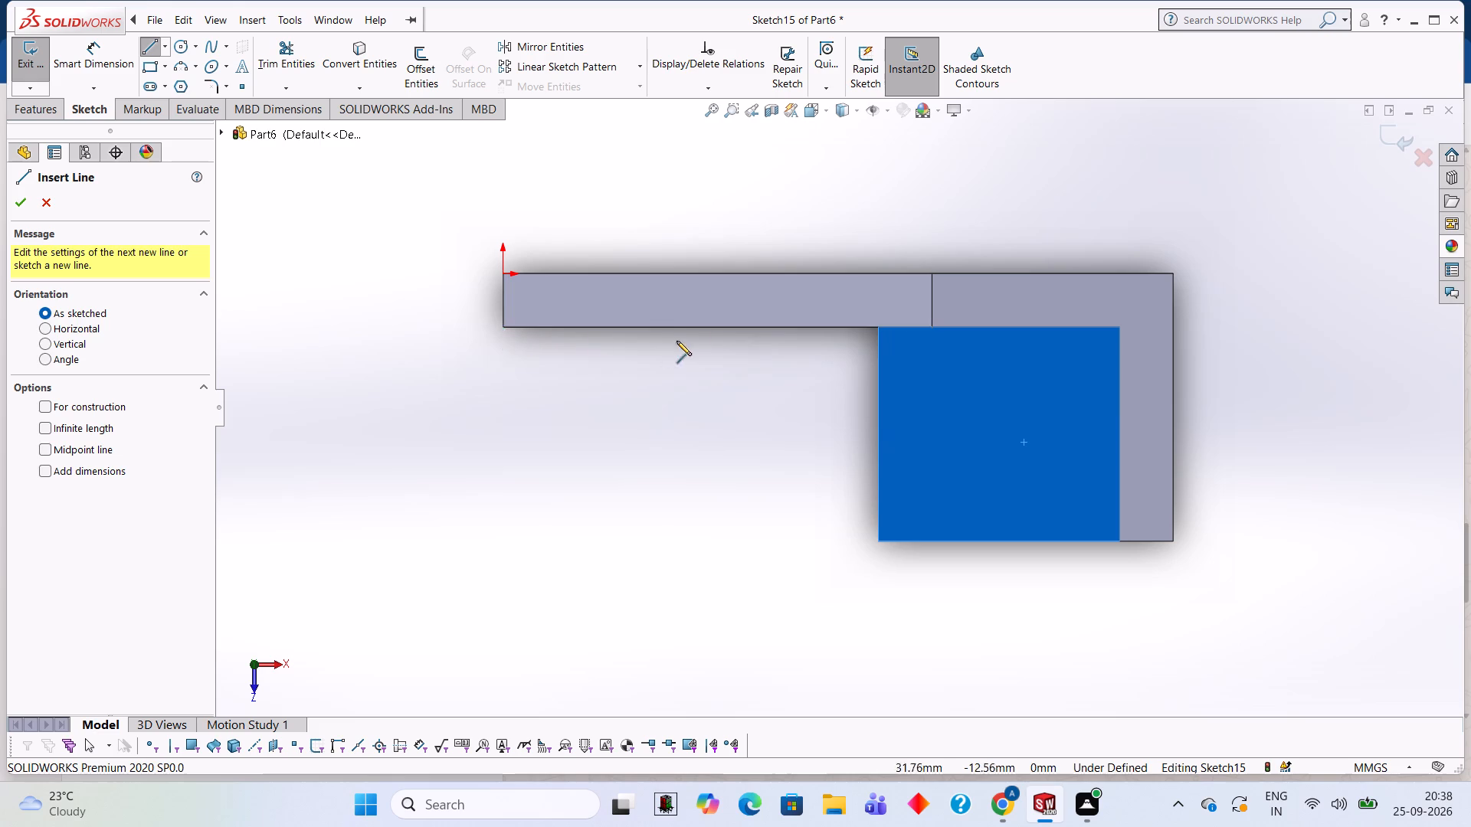
click(877, 326)
click(501, 325)
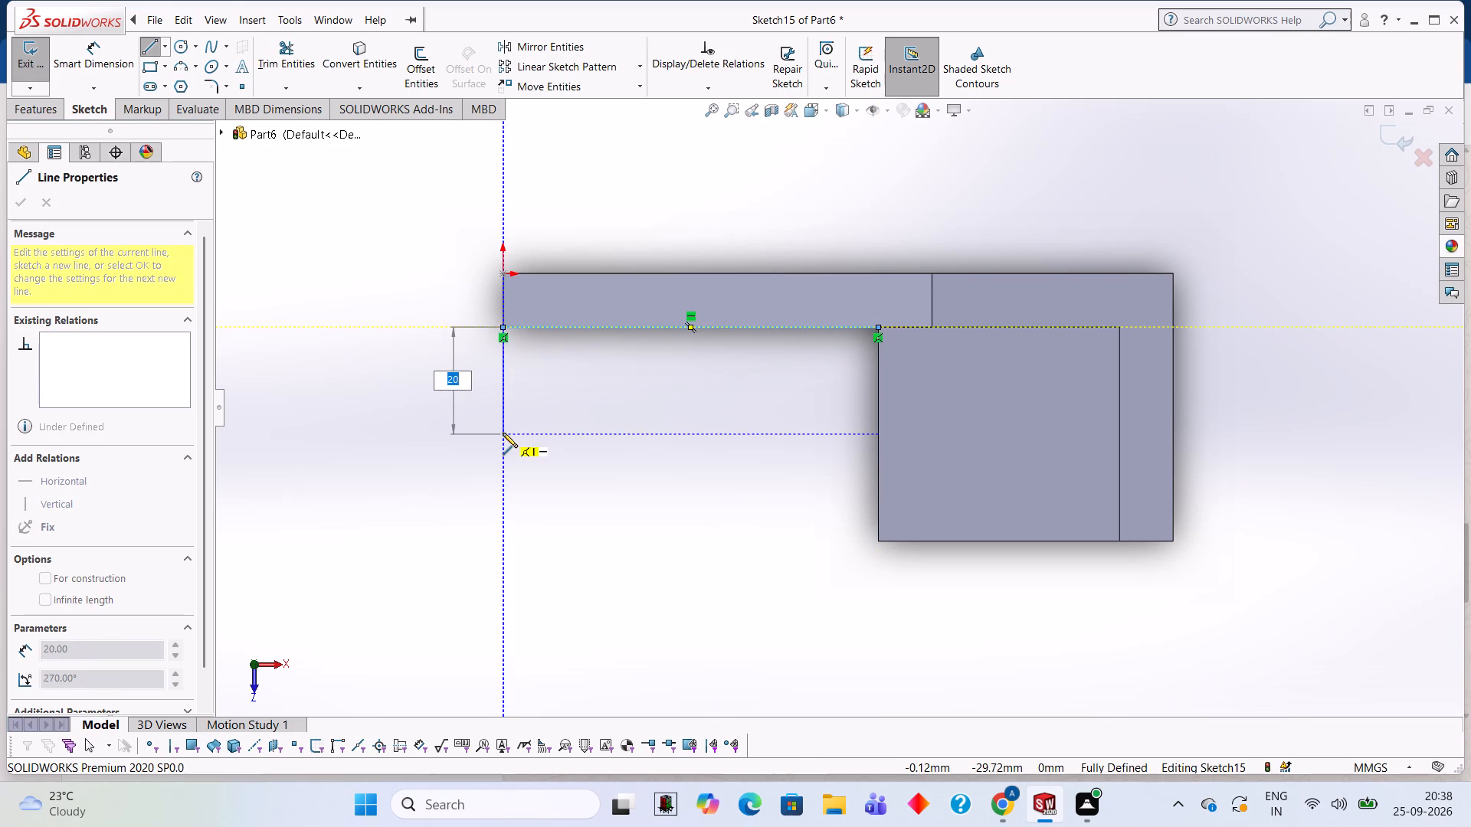
text(30)
key(Return)
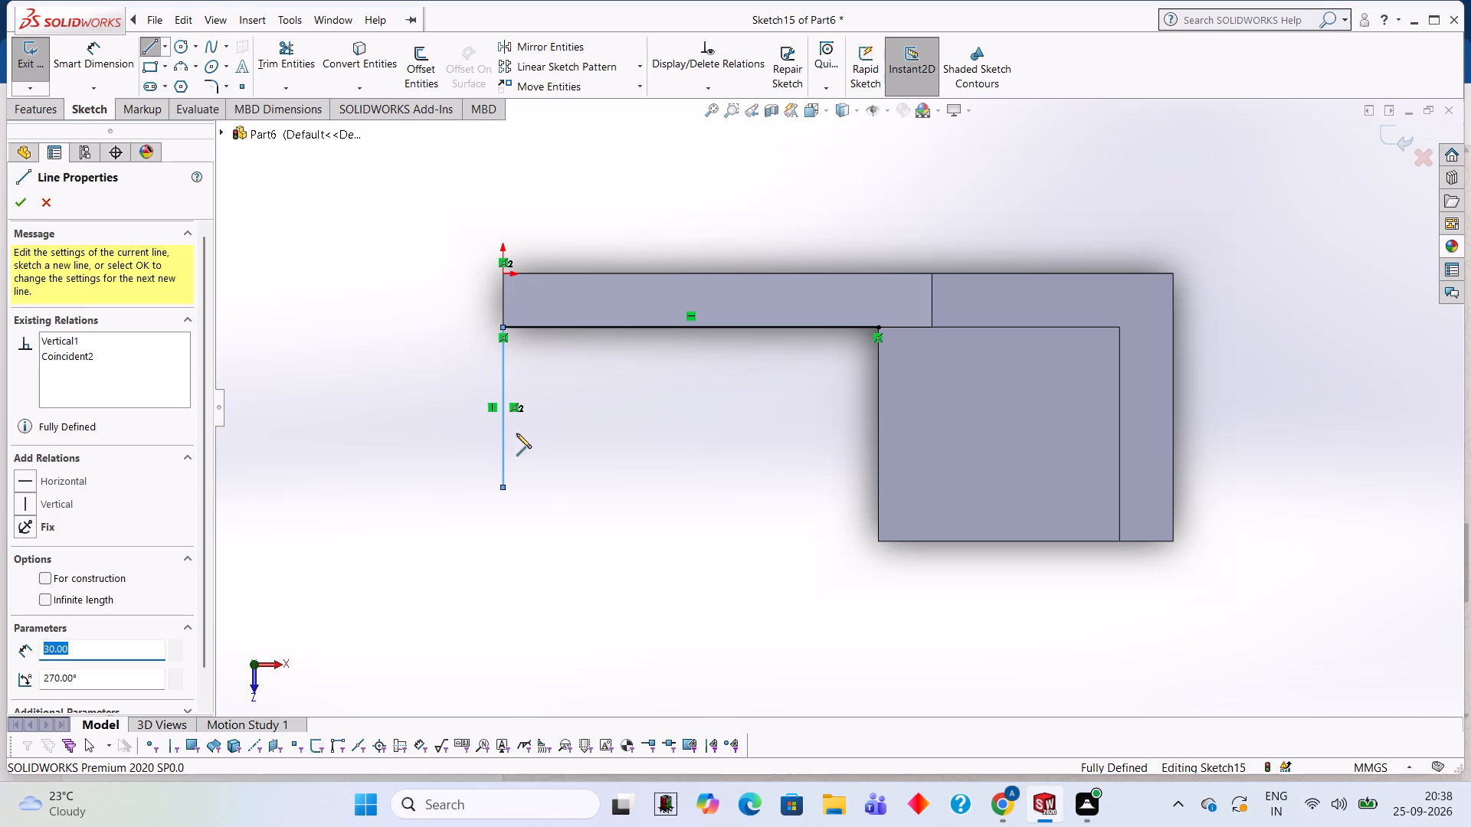
click(876, 538)
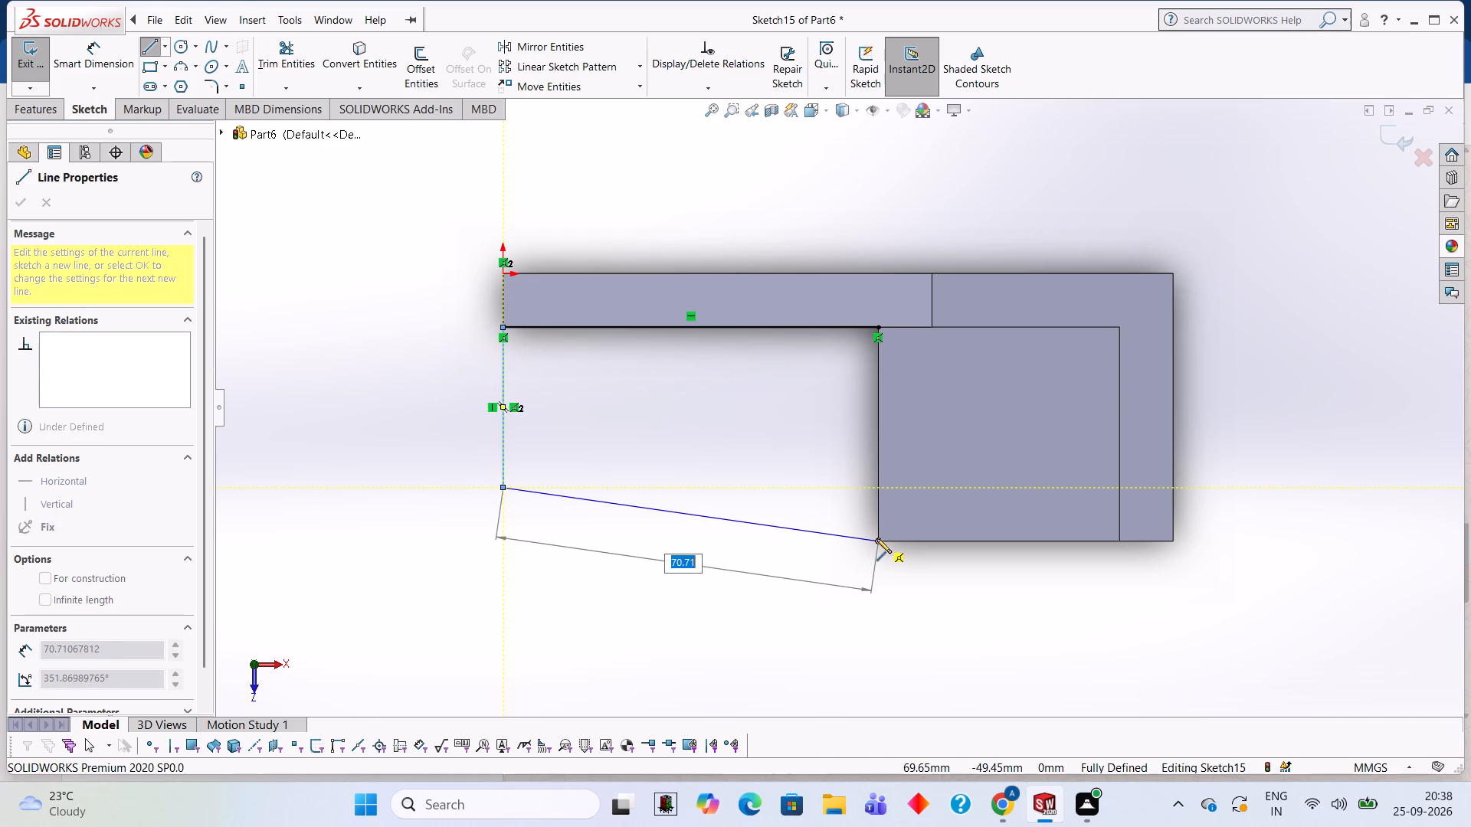
click(878, 329)
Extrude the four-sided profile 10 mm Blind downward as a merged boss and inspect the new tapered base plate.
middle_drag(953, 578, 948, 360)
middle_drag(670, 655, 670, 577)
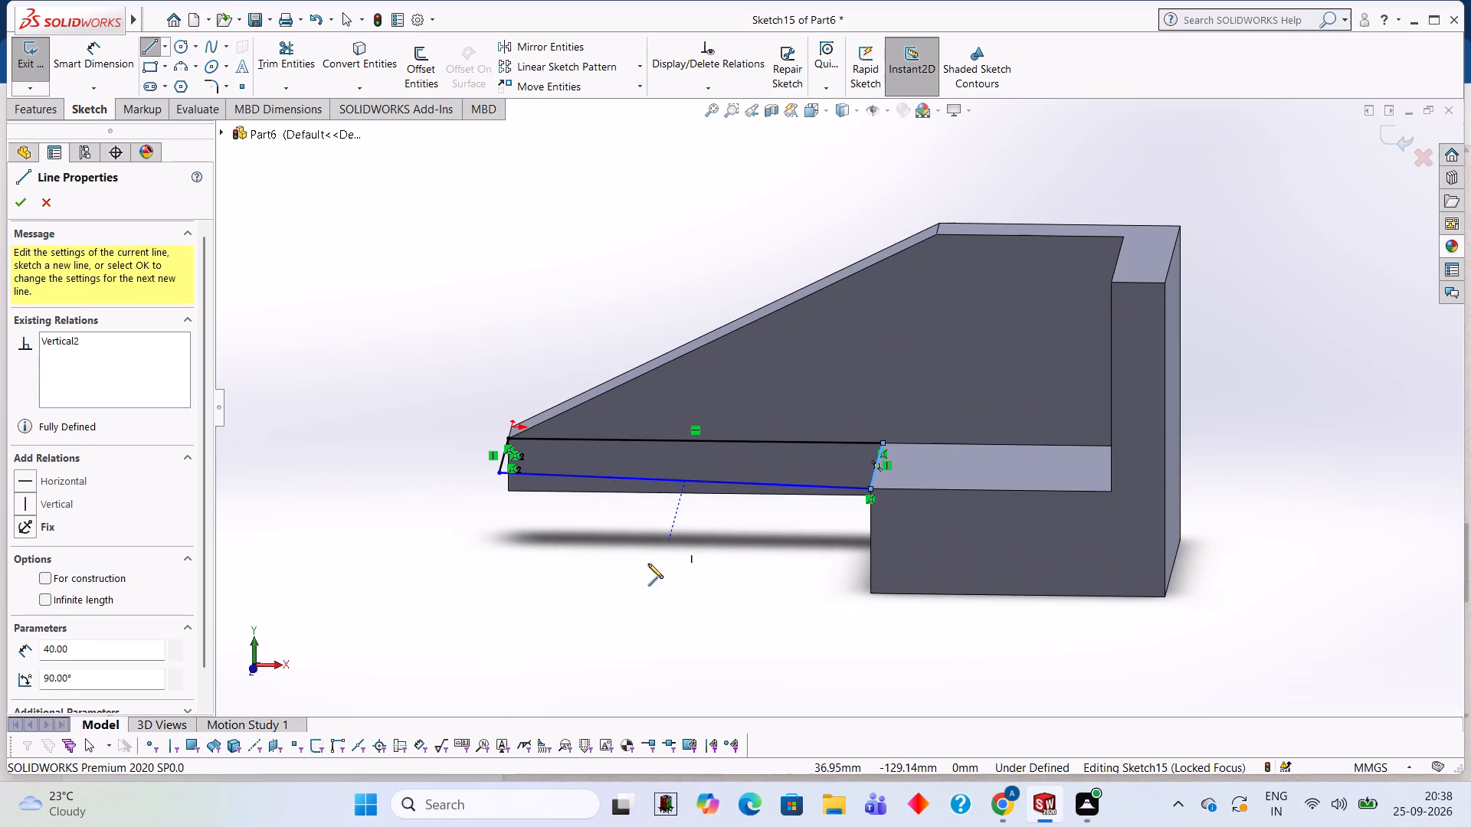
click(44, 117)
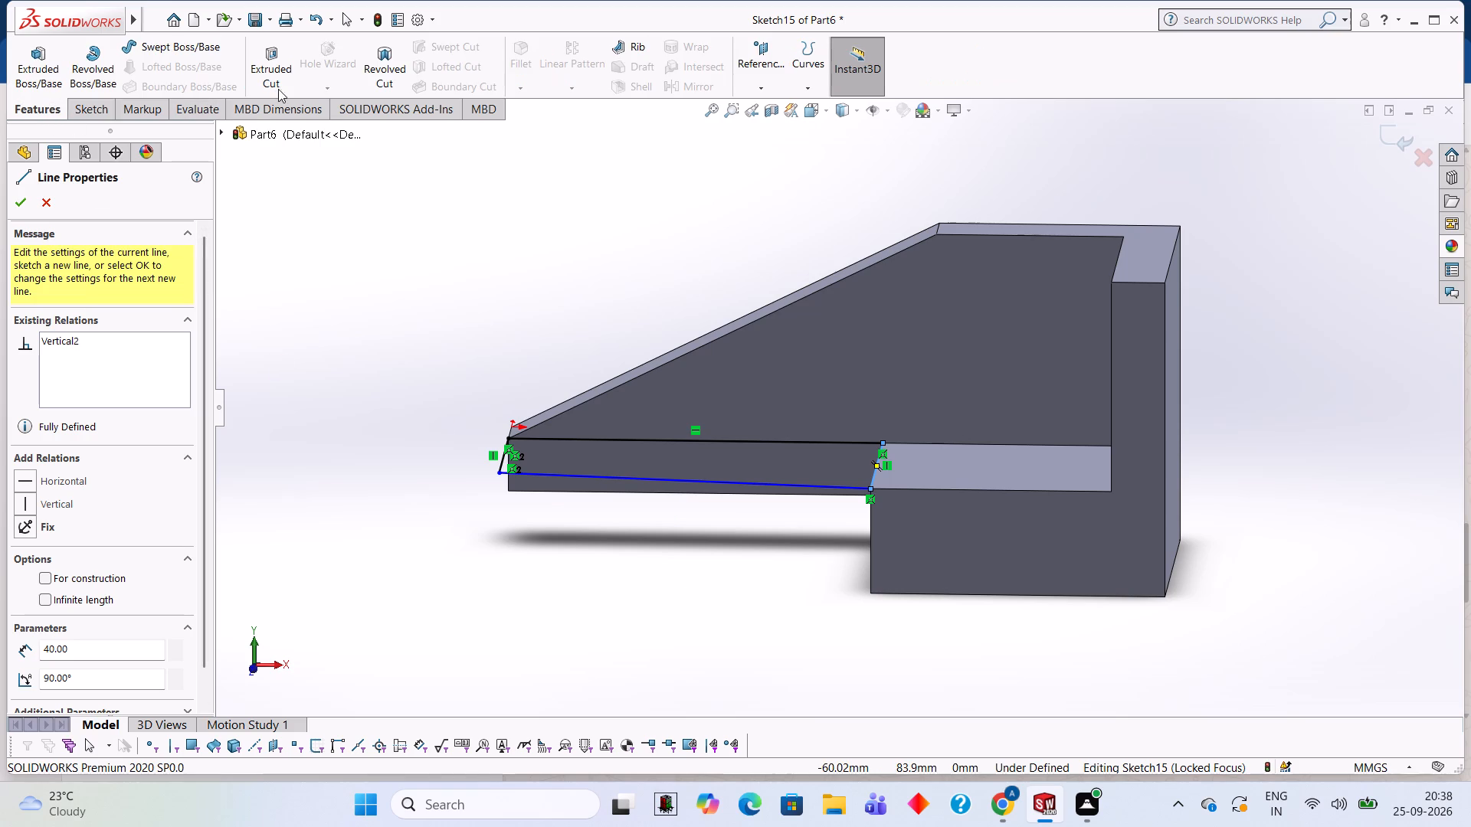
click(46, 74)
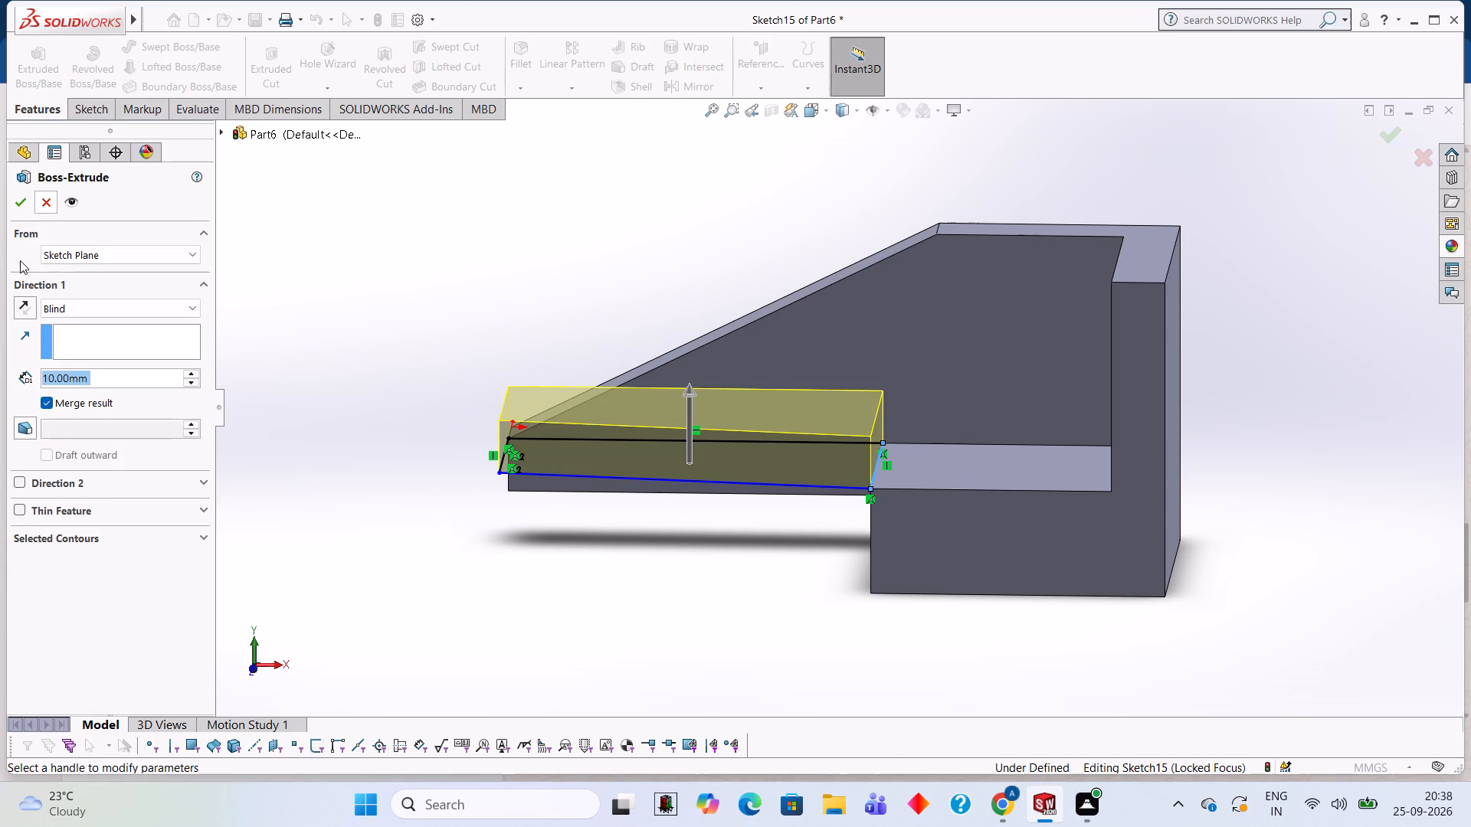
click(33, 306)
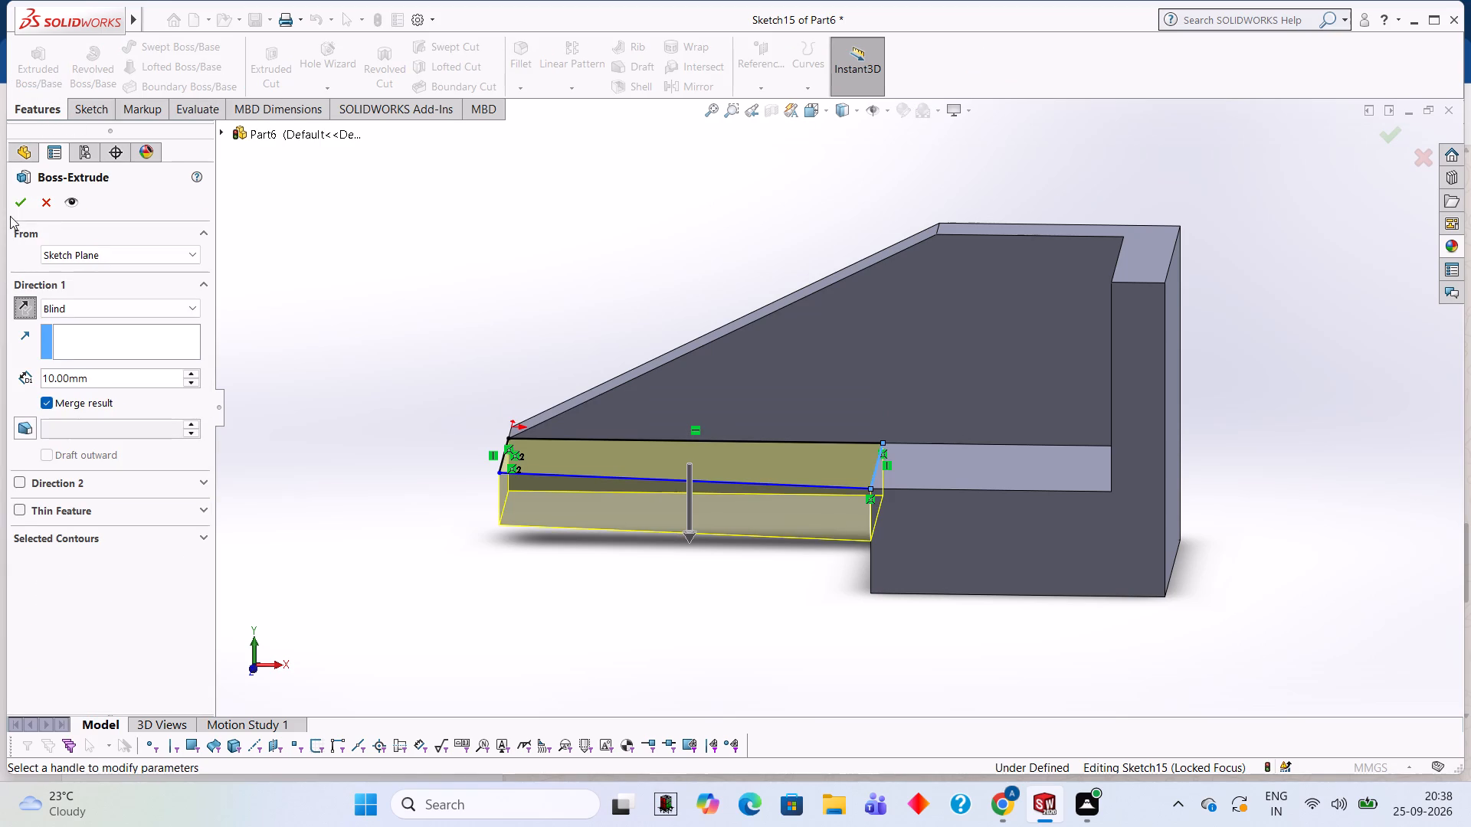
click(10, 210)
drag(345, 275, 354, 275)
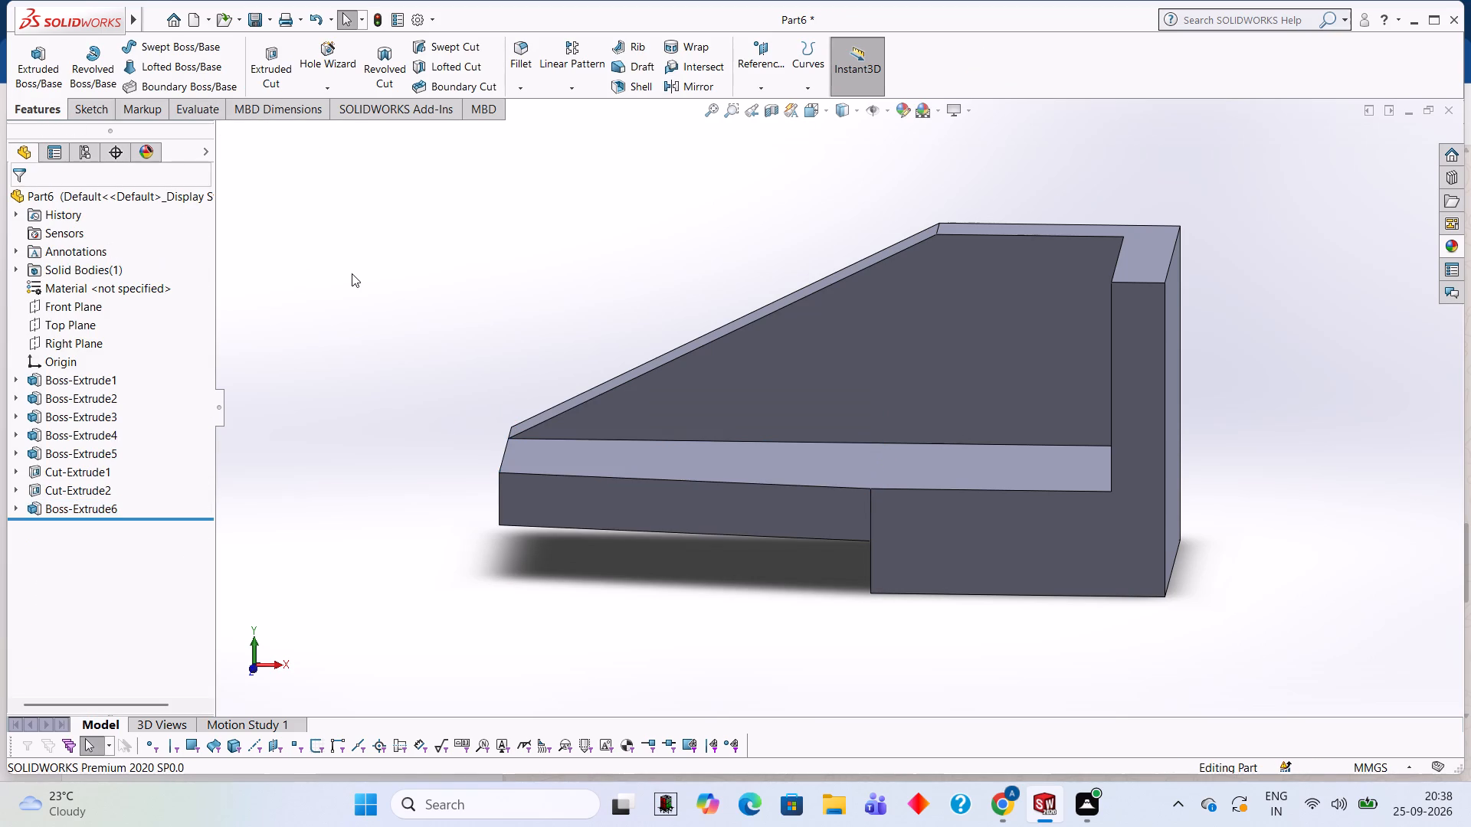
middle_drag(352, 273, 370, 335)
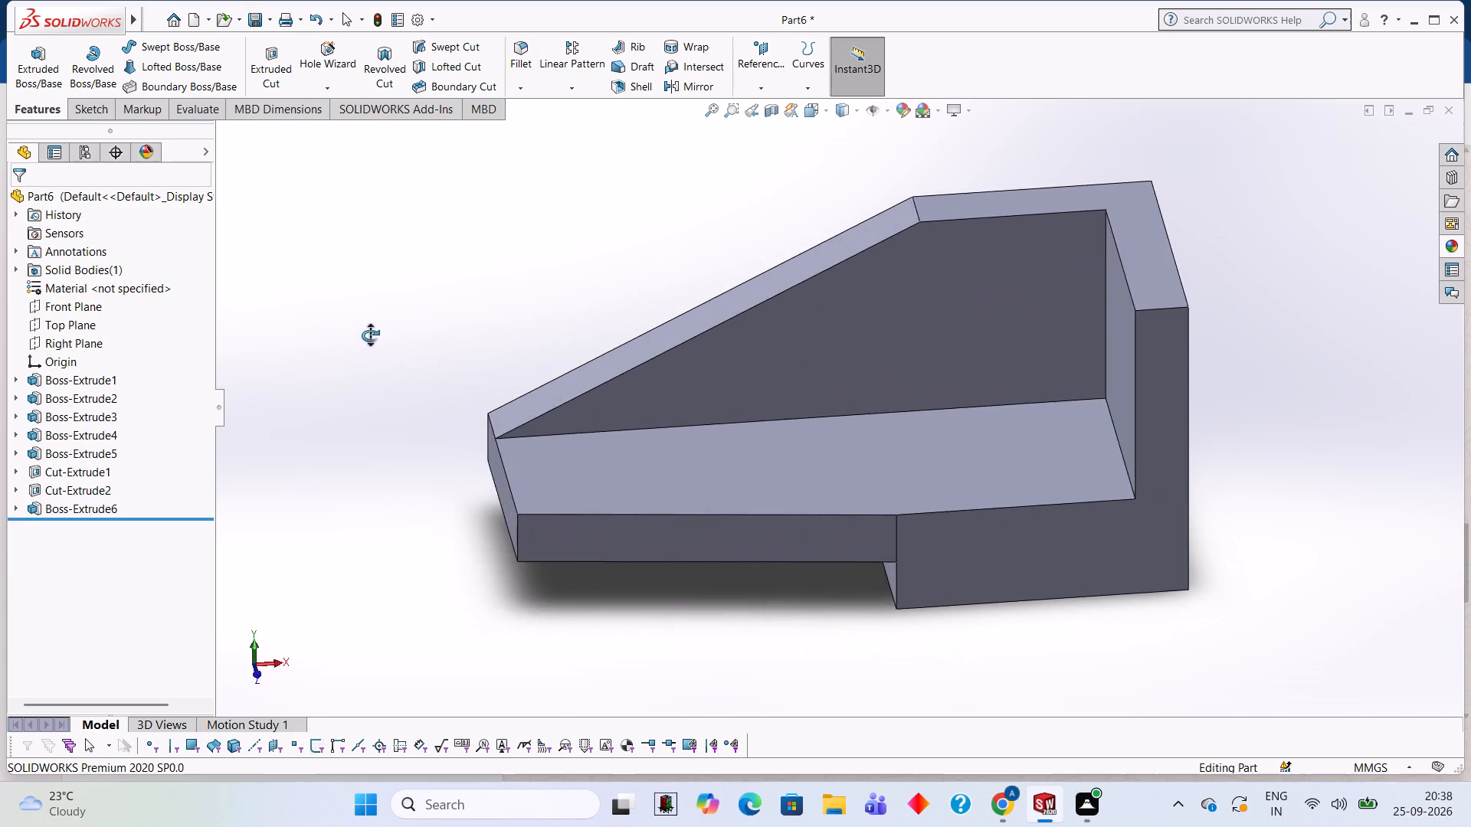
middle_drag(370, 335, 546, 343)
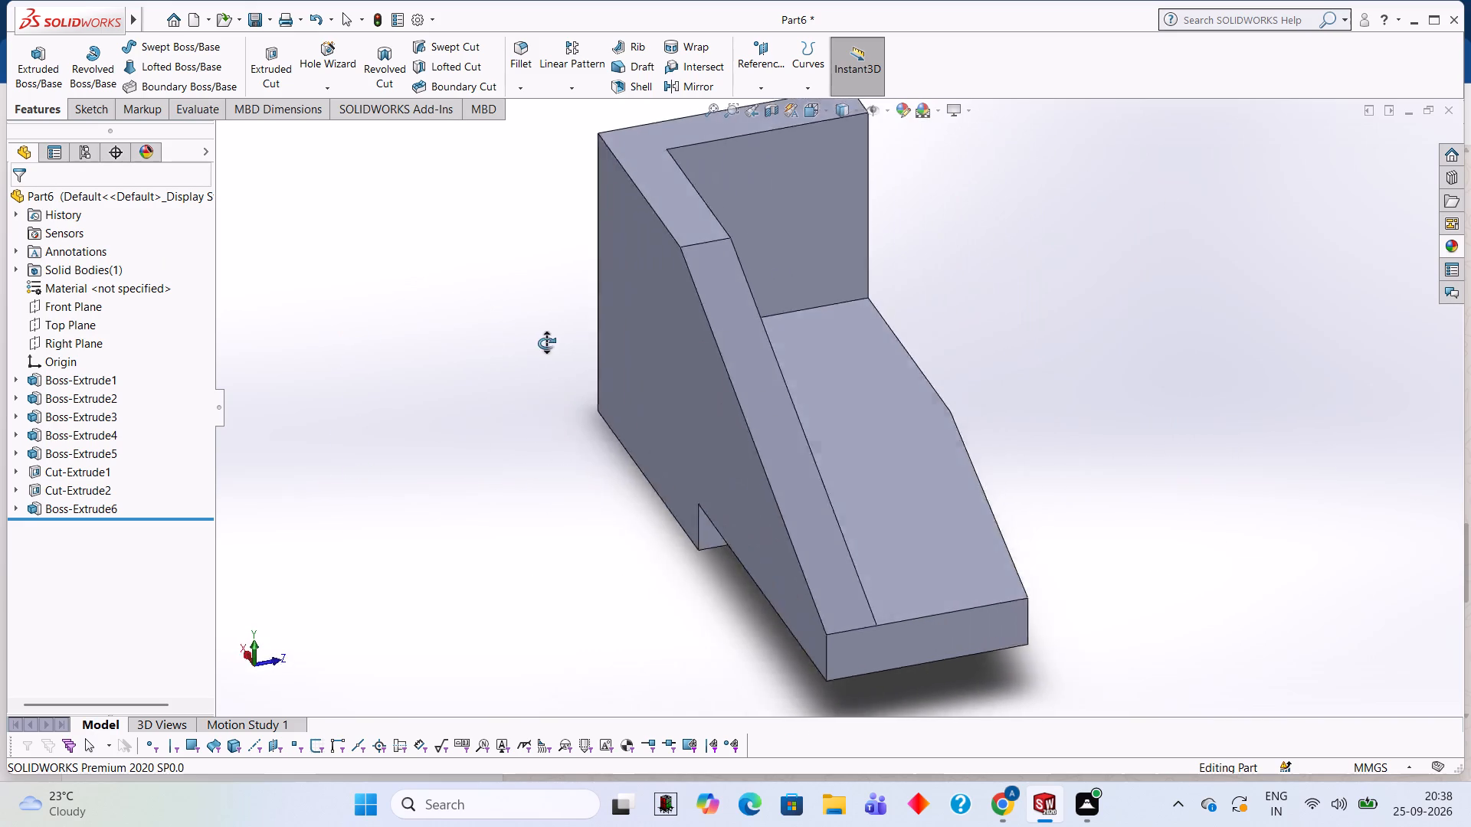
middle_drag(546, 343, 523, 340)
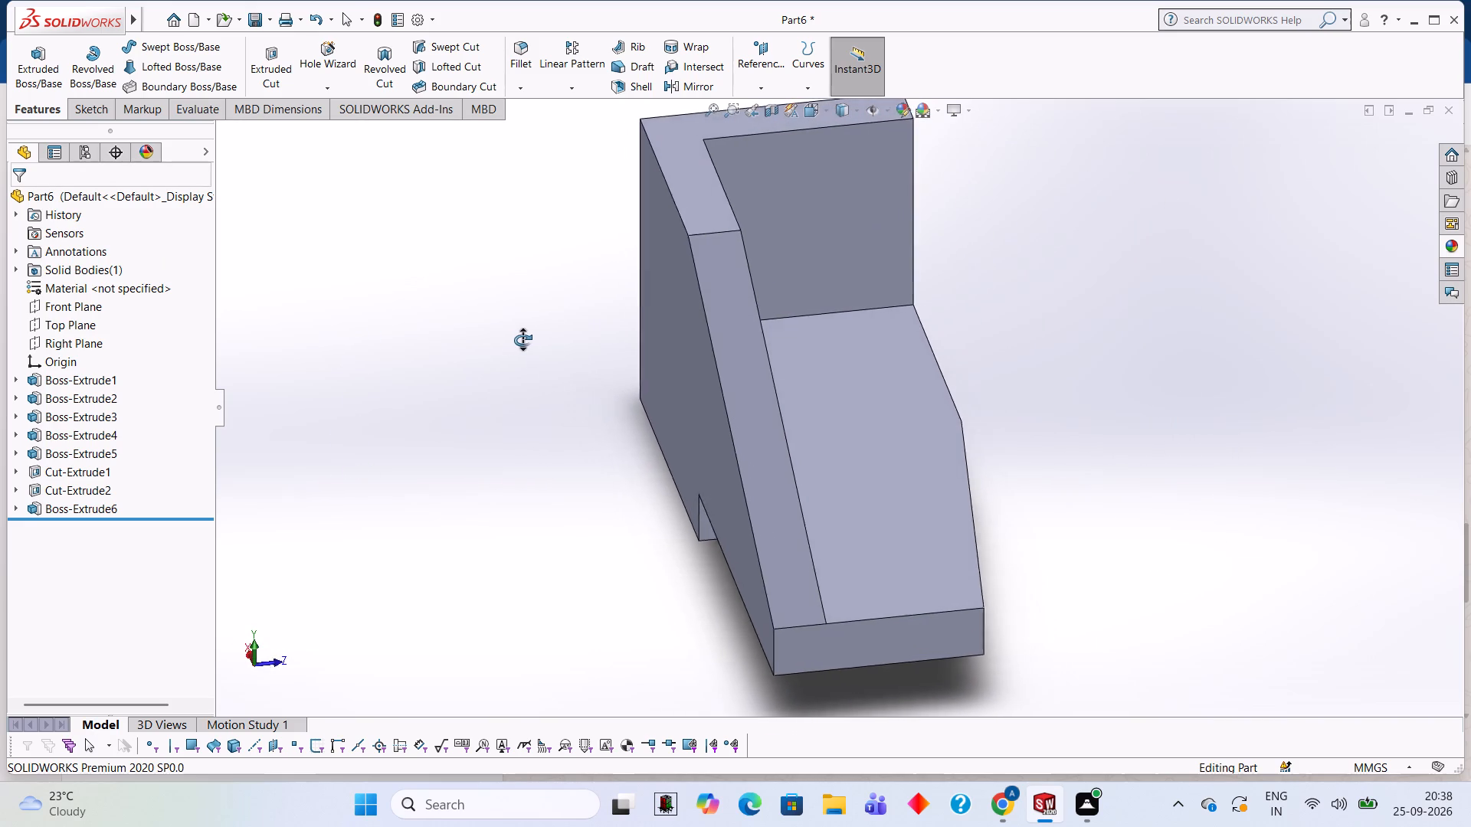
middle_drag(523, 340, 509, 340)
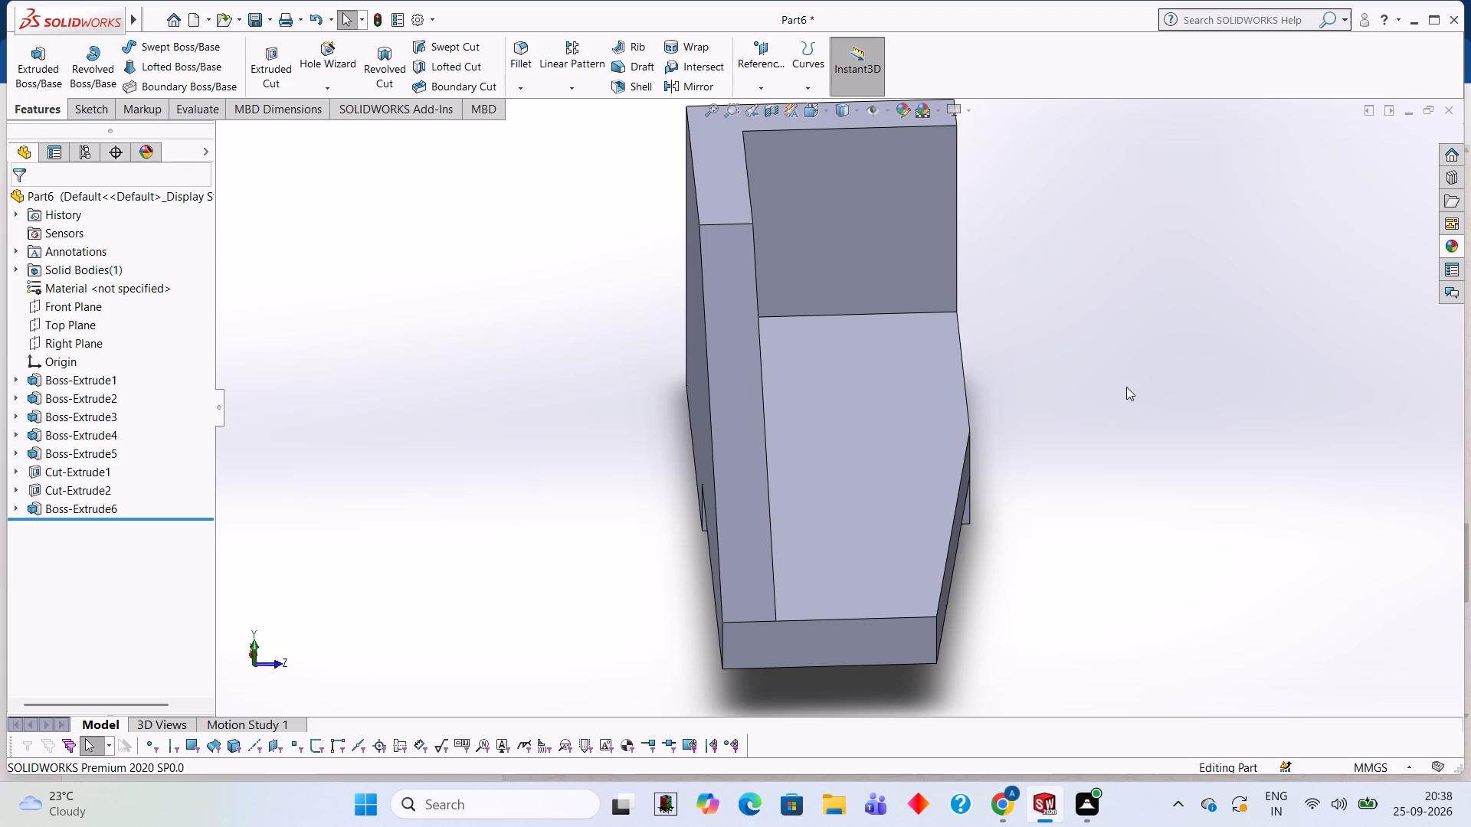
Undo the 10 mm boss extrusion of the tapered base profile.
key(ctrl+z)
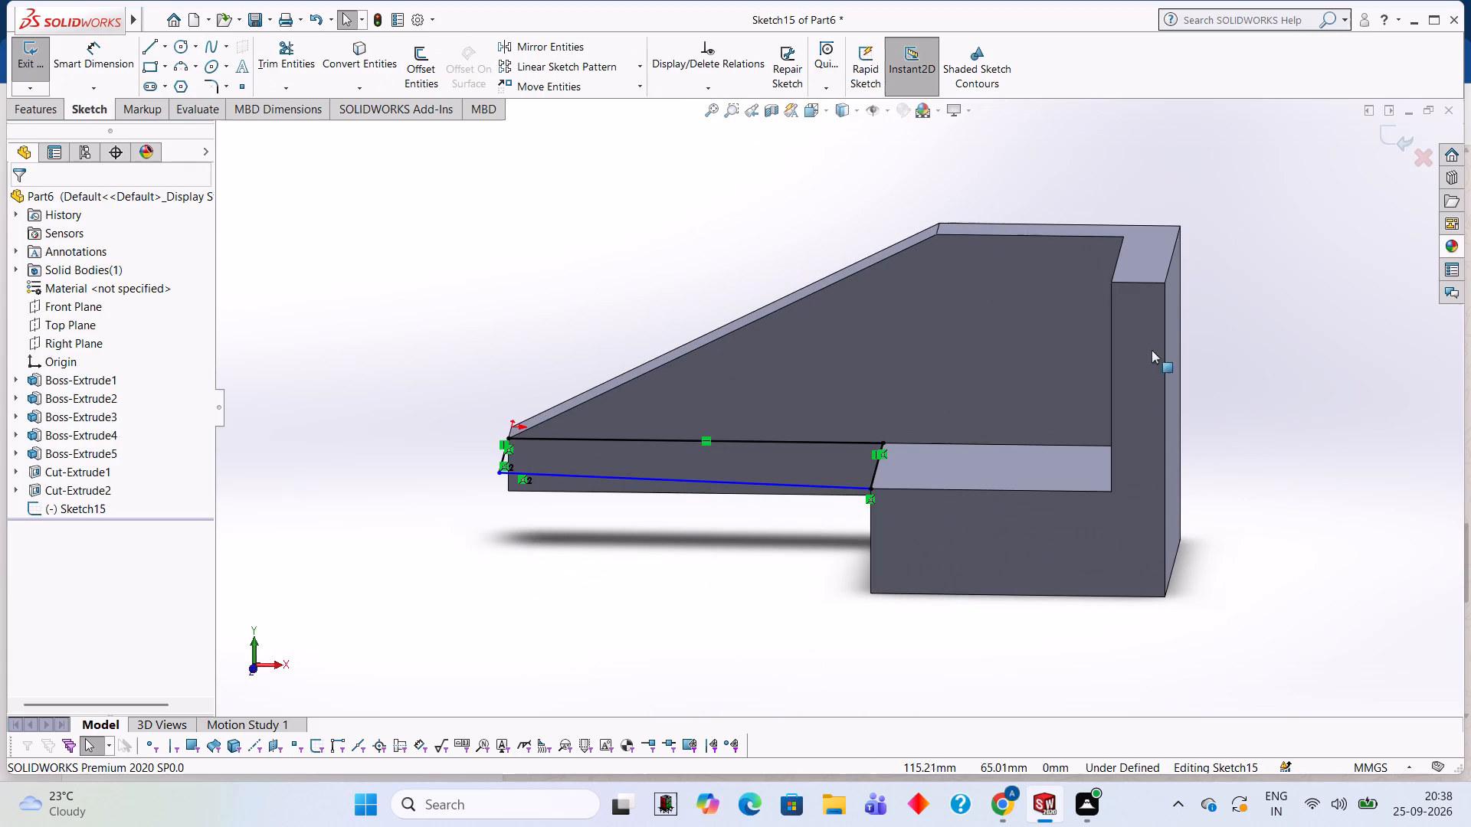
Trim away the slanted front line and the 30 mm free-end line of the base profile sketch.
middle_drag(1234, 217, 1243, 499)
scroll(1246, 500, down, 1)
scroll(1243, 499, up, 2)
middle_click(1243, 499)
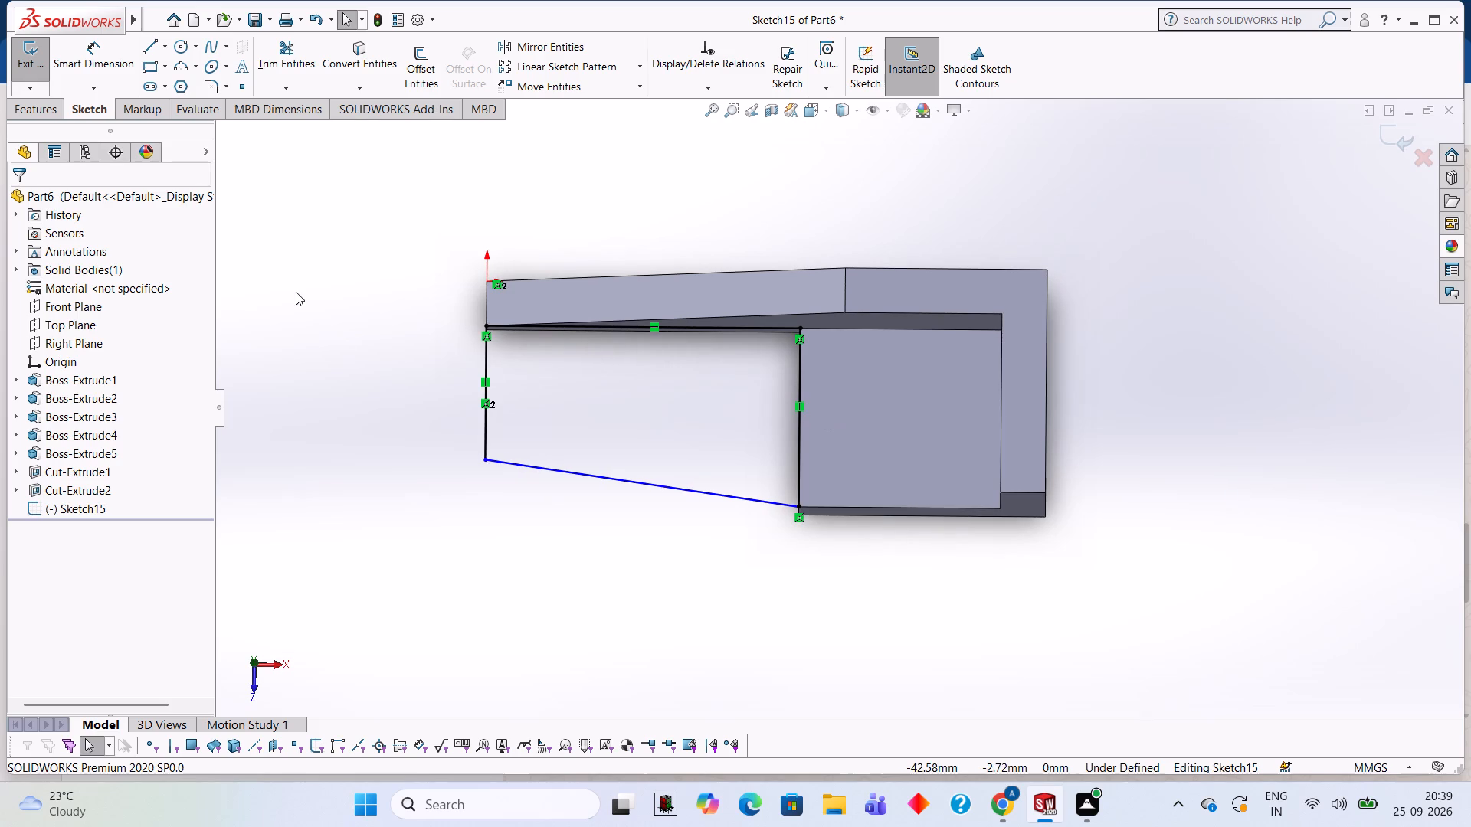
click(293, 53)
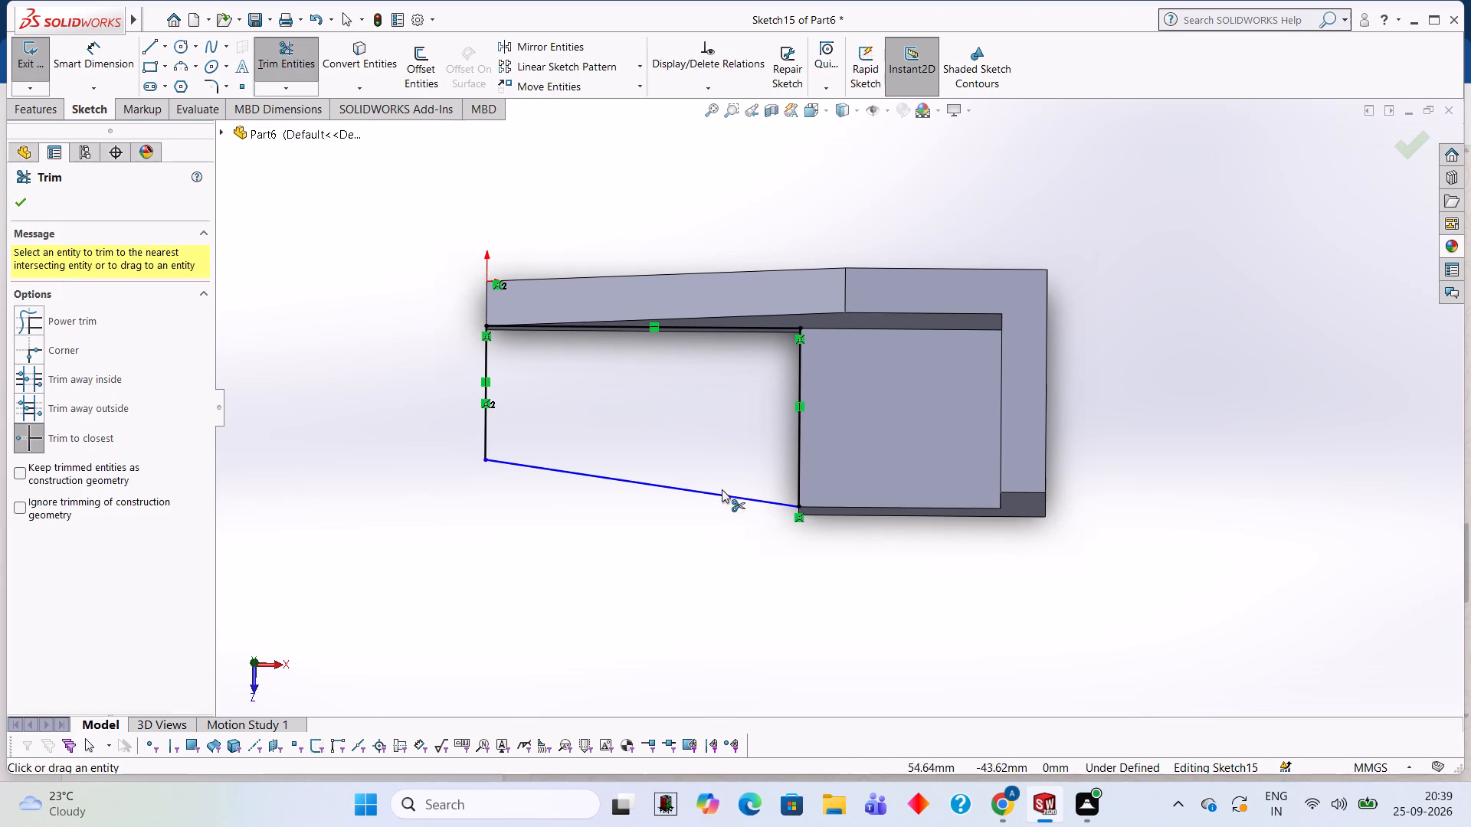
click(721, 494)
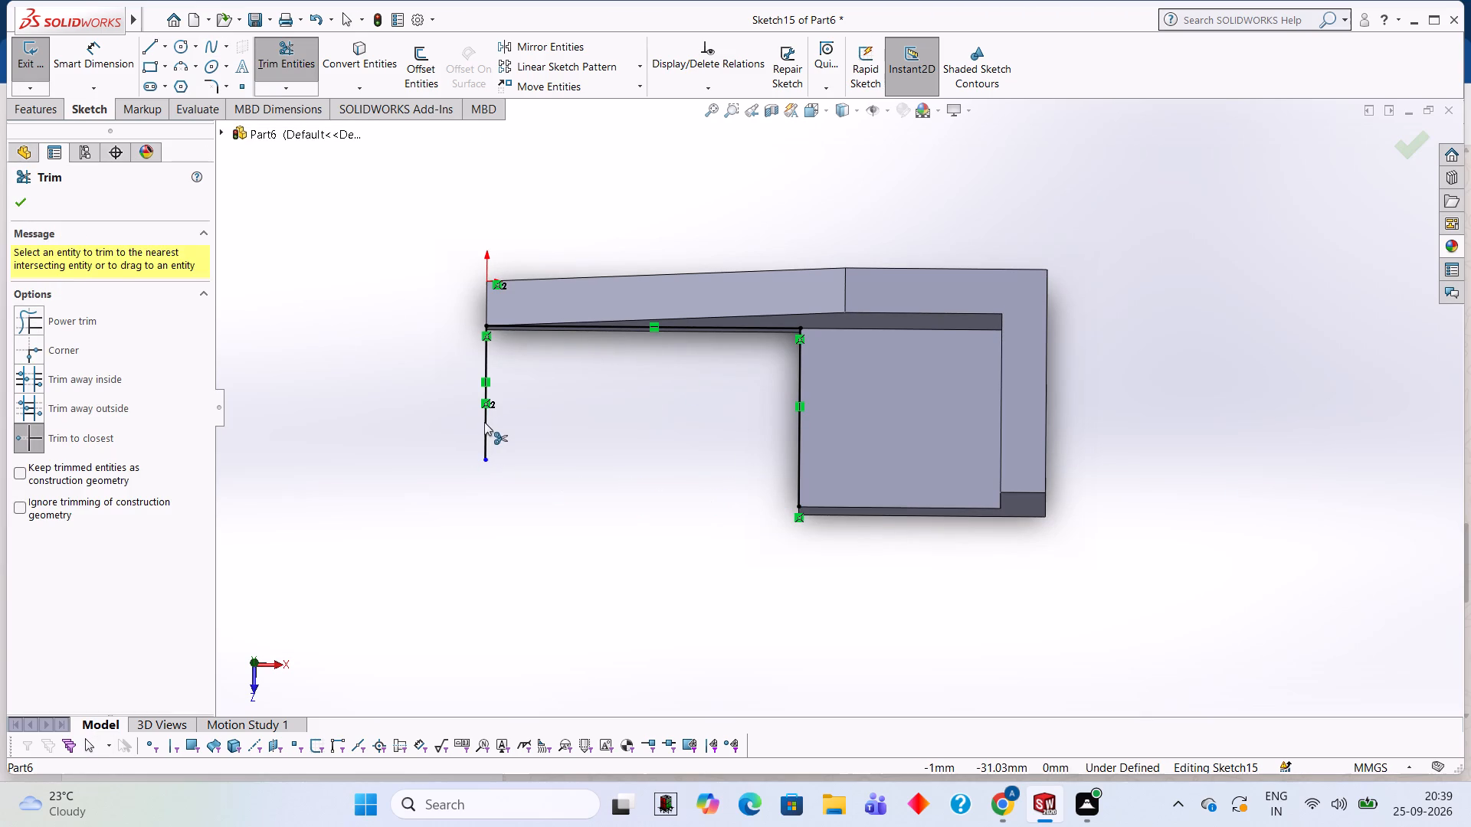
click(484, 422)
Redraw the base profile's free end as a 16 mm vertical line and join it to the front corner with a slanted line.
click(147, 52)
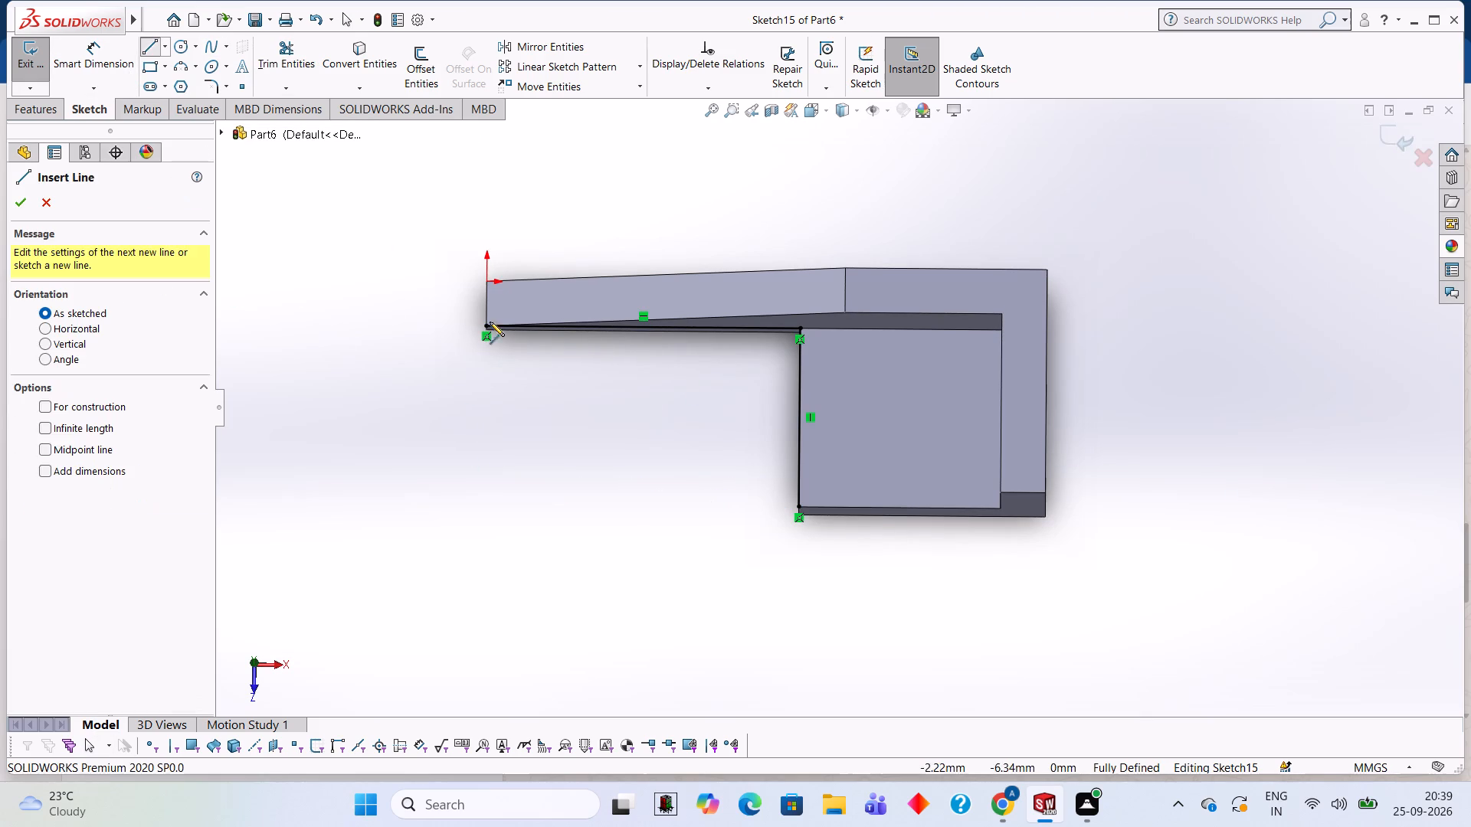
click(485, 323)
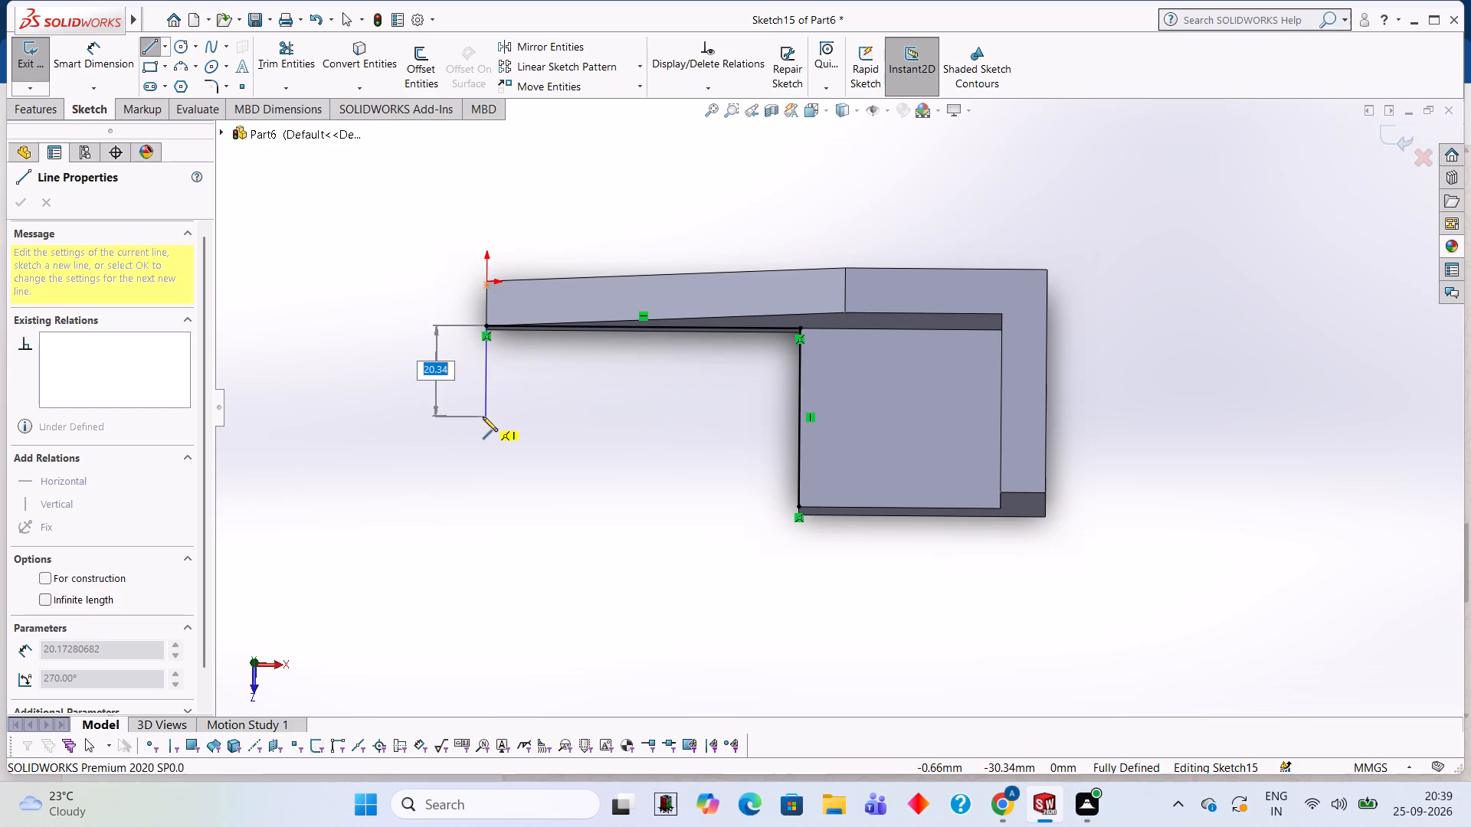
text(16)
key(Return)
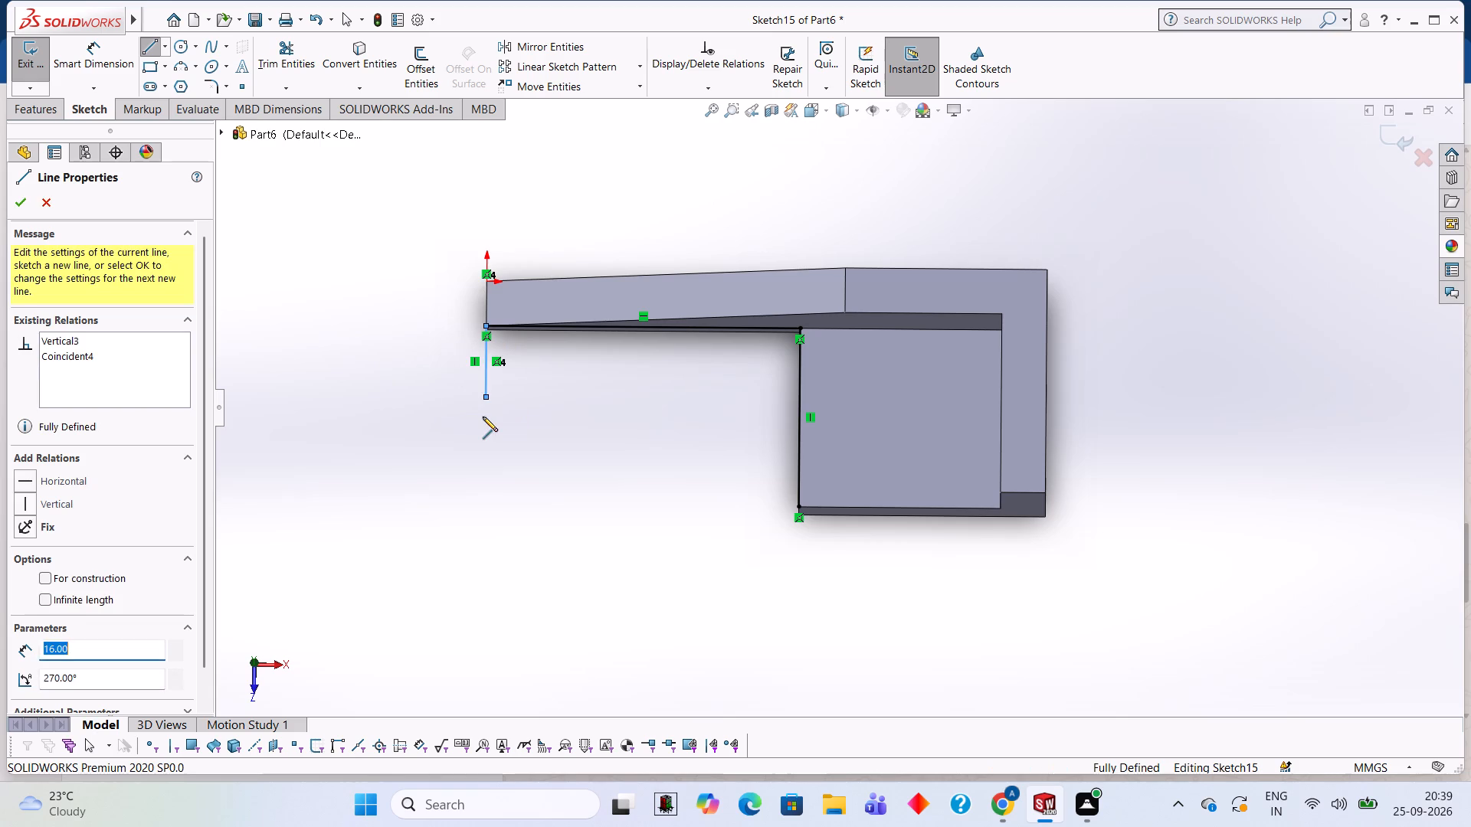
click(797, 511)
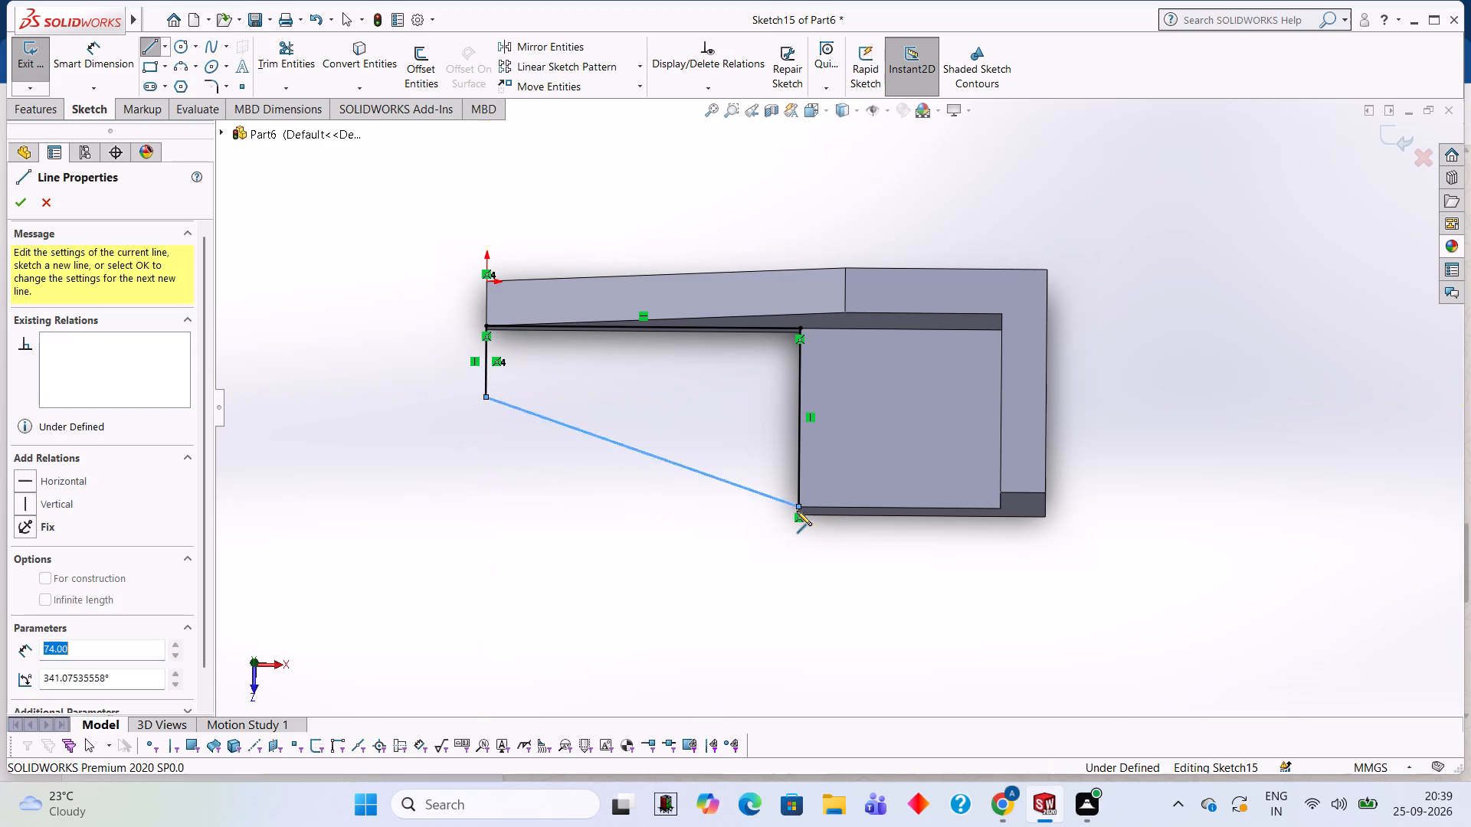
Extrude the closed tapered profile 10 mm Blind downward as a boss merged with the existing body.
middle_drag(1093, 395, 1093, 296)
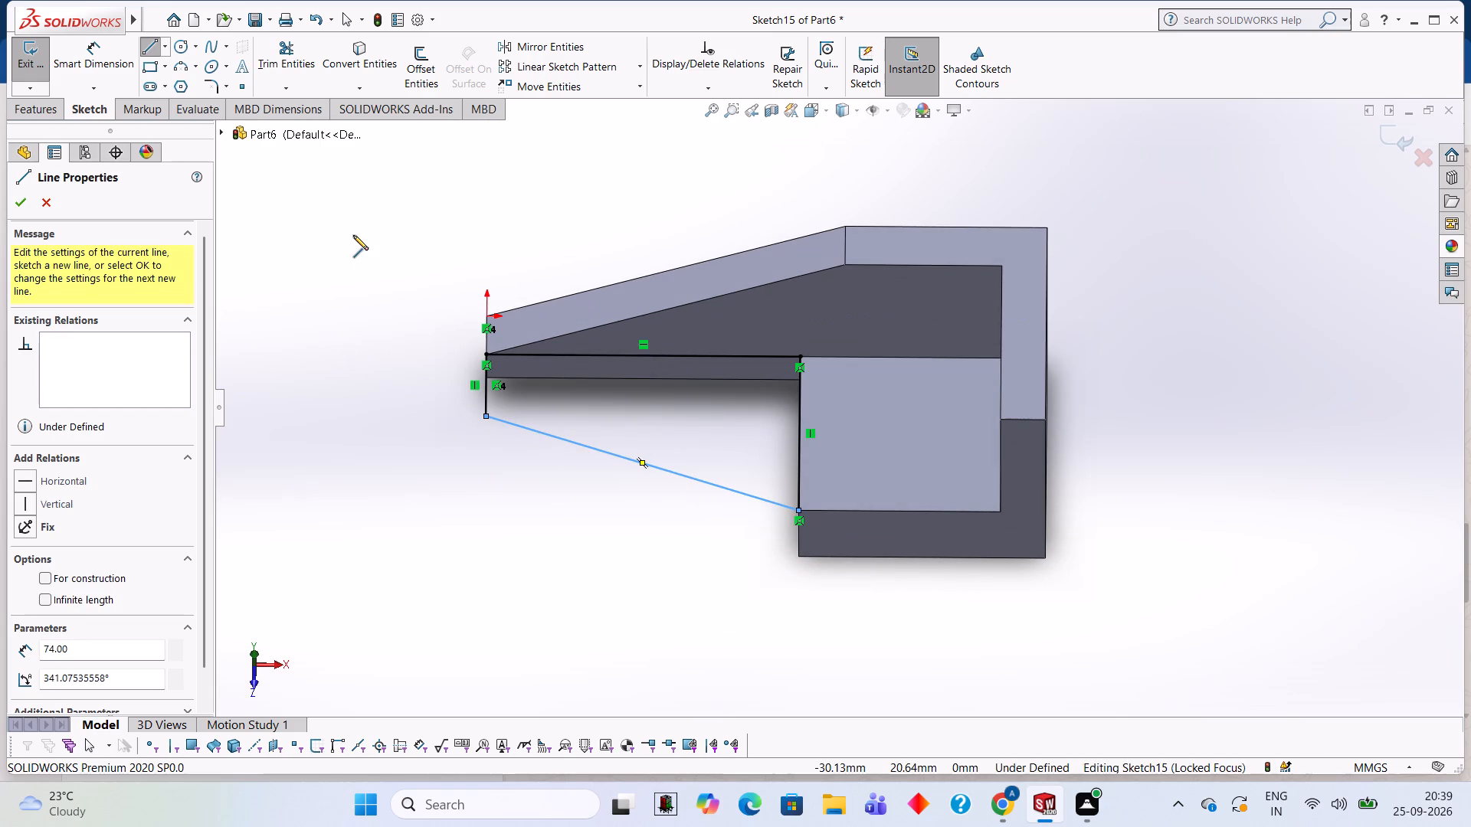
click(36, 107)
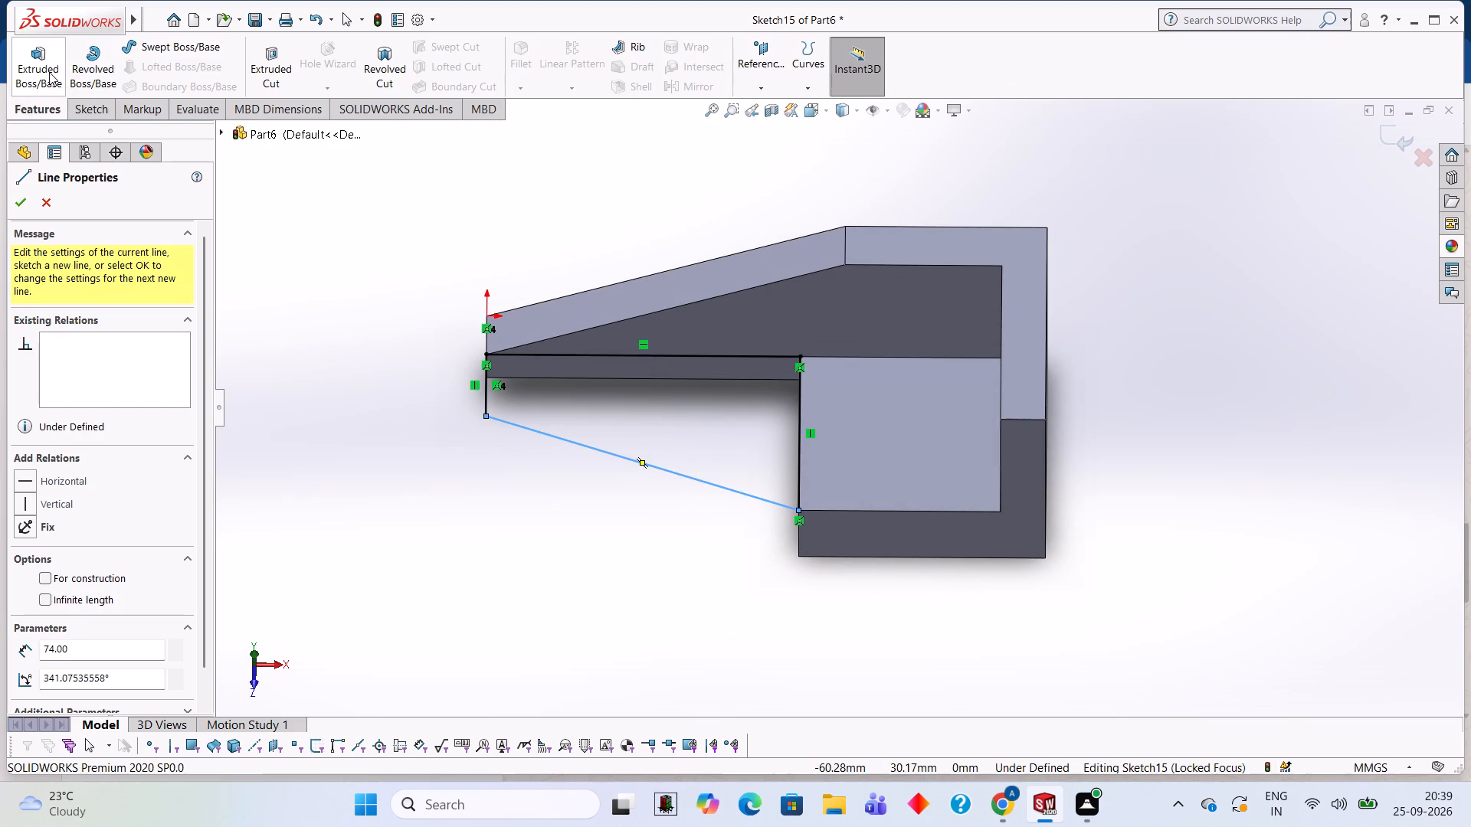
click(49, 72)
middle_drag(417, 466, 413, 381)
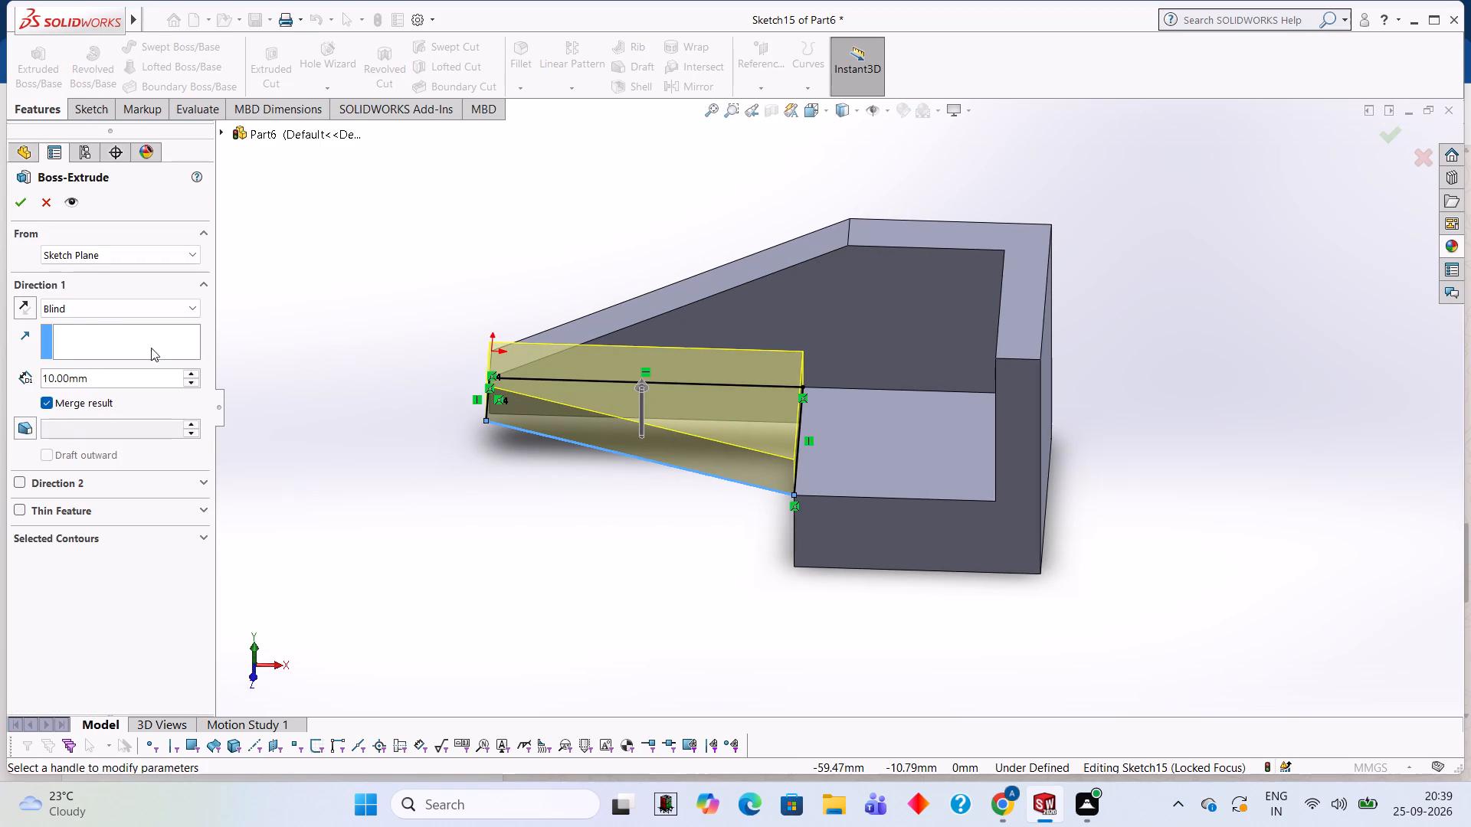
click(25, 300)
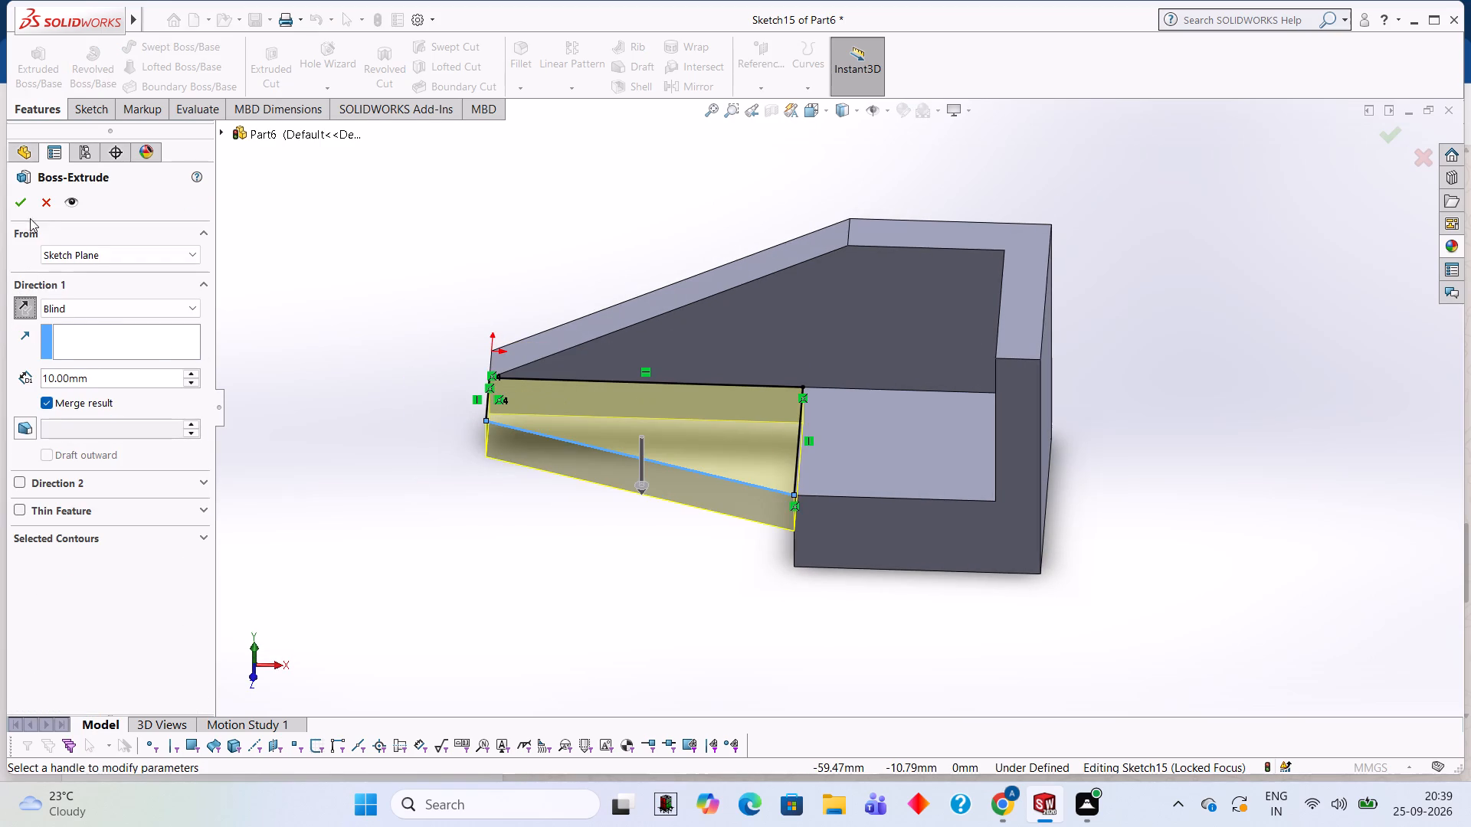
click(29, 199)
click(264, 274)
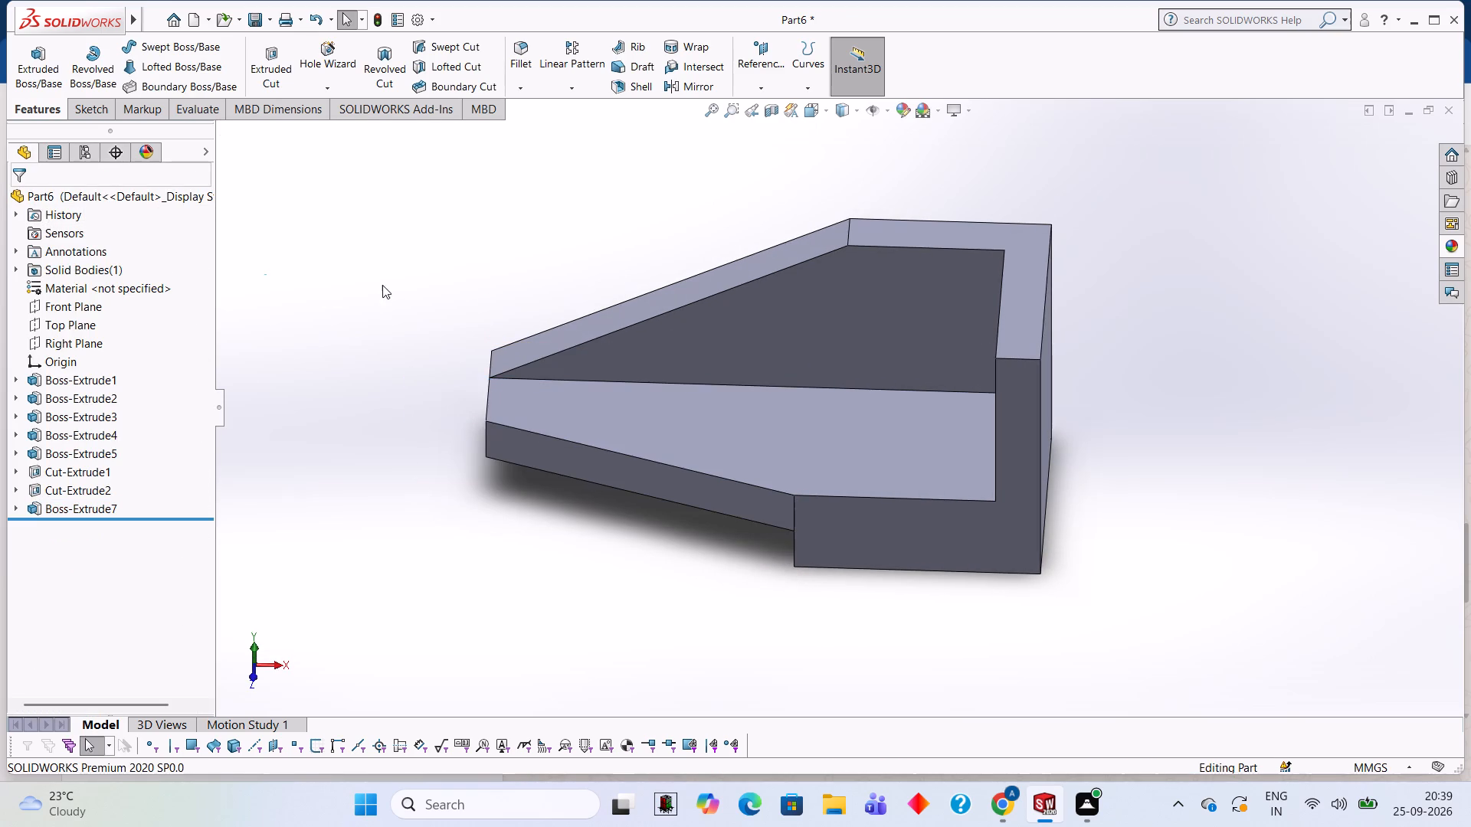
Inspect the rebuilt tapered base plate from the front, from above and from underneath.
middle_drag(382, 285, 385, 306)
middle_drag(434, 353, 478, 313)
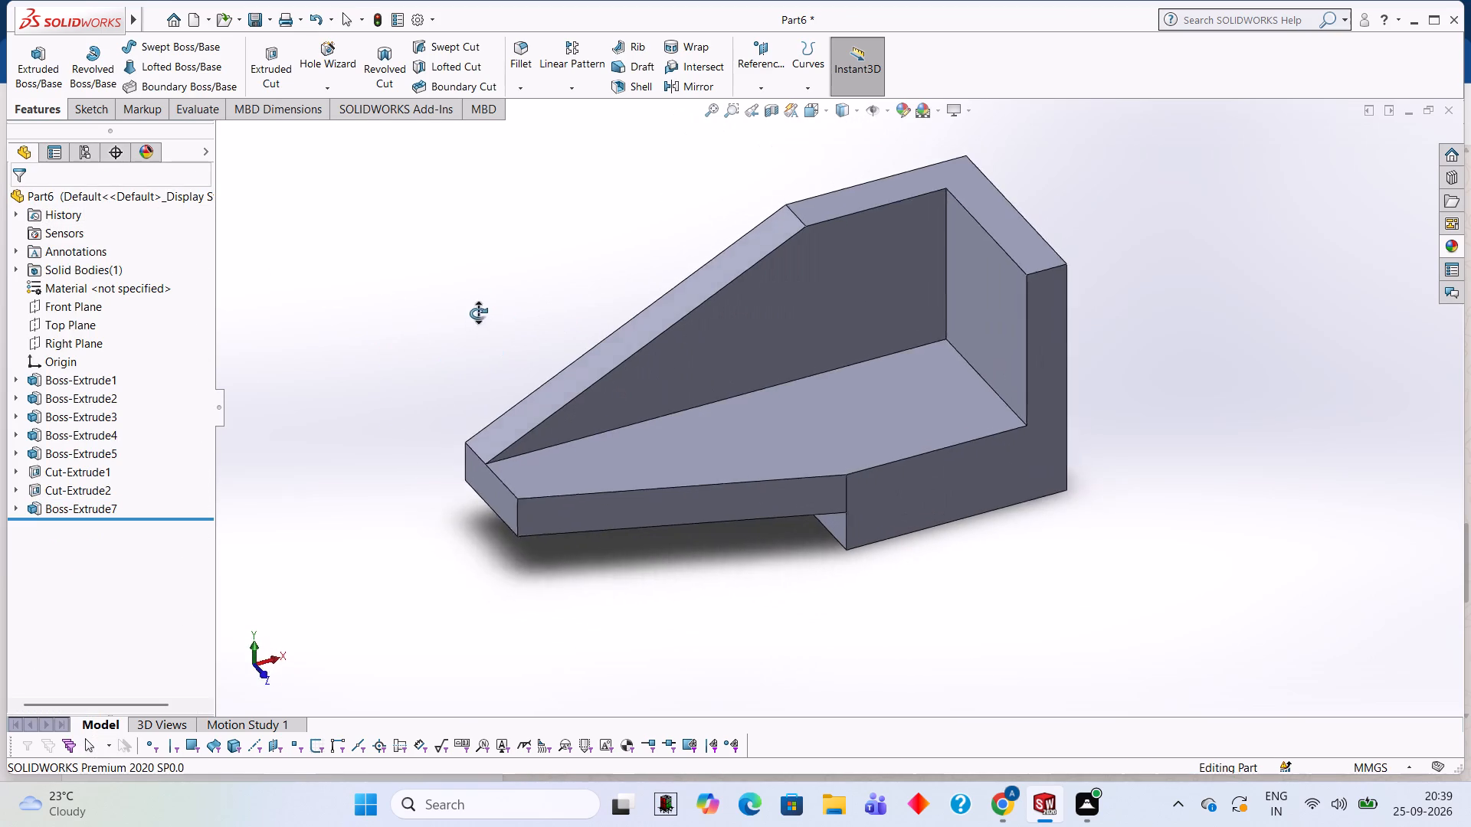
middle_drag(478, 313, 477, 282)
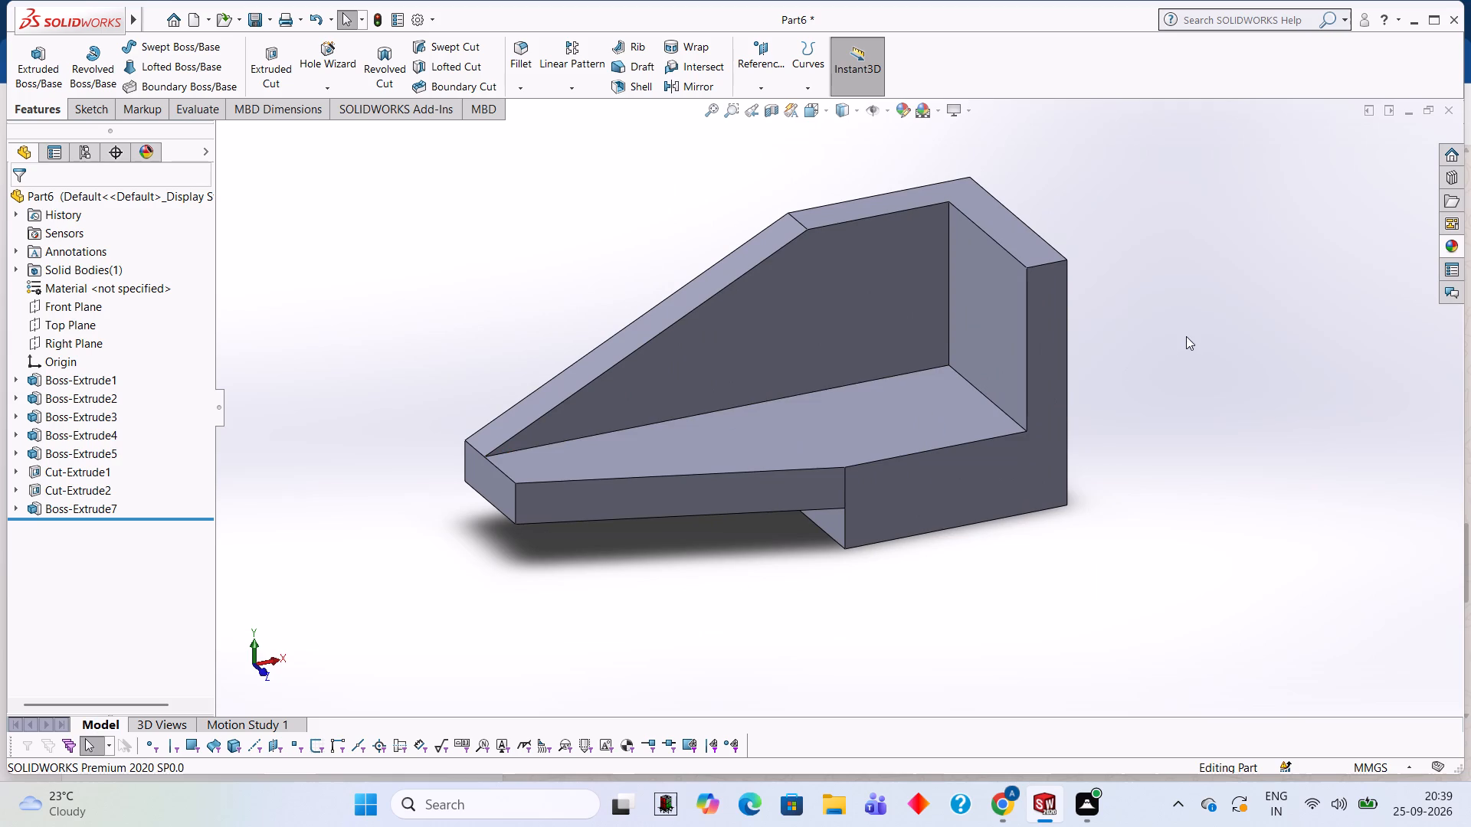
middle_drag(1186, 336, 1158, 321)
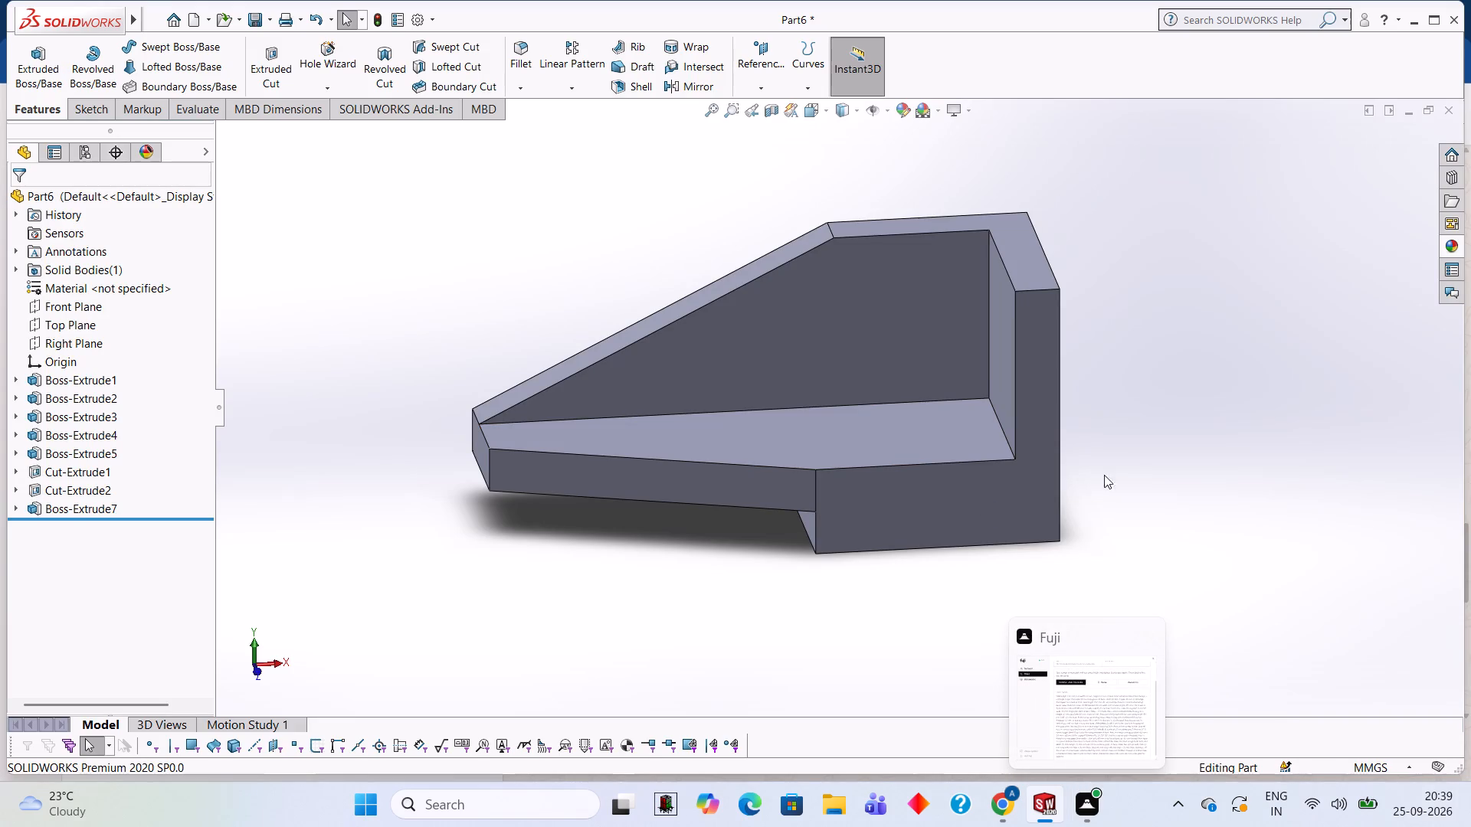
middle_drag(1130, 351, 1124, 581)
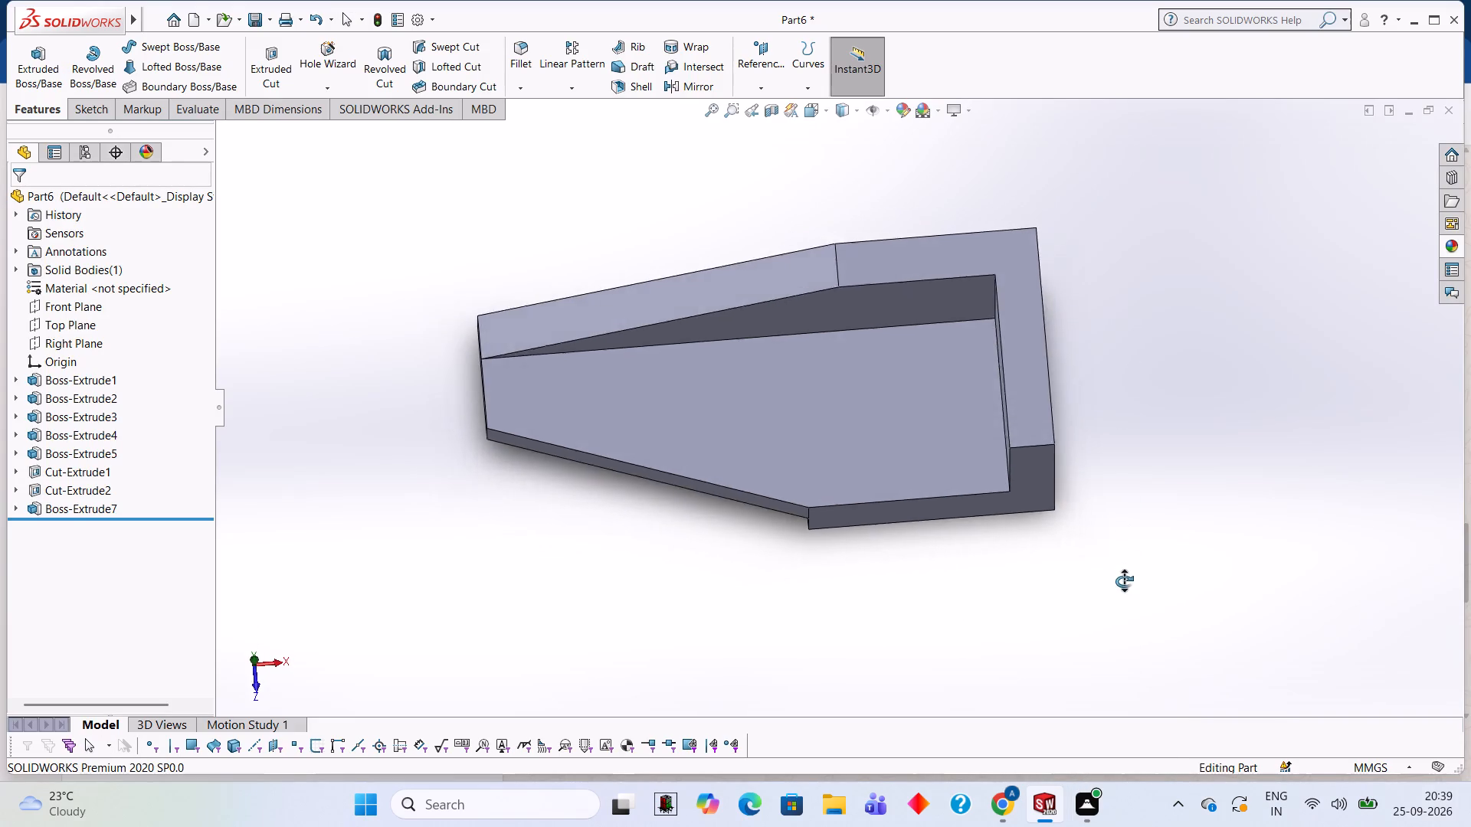
middle_drag(1124, 581, 1140, 608)
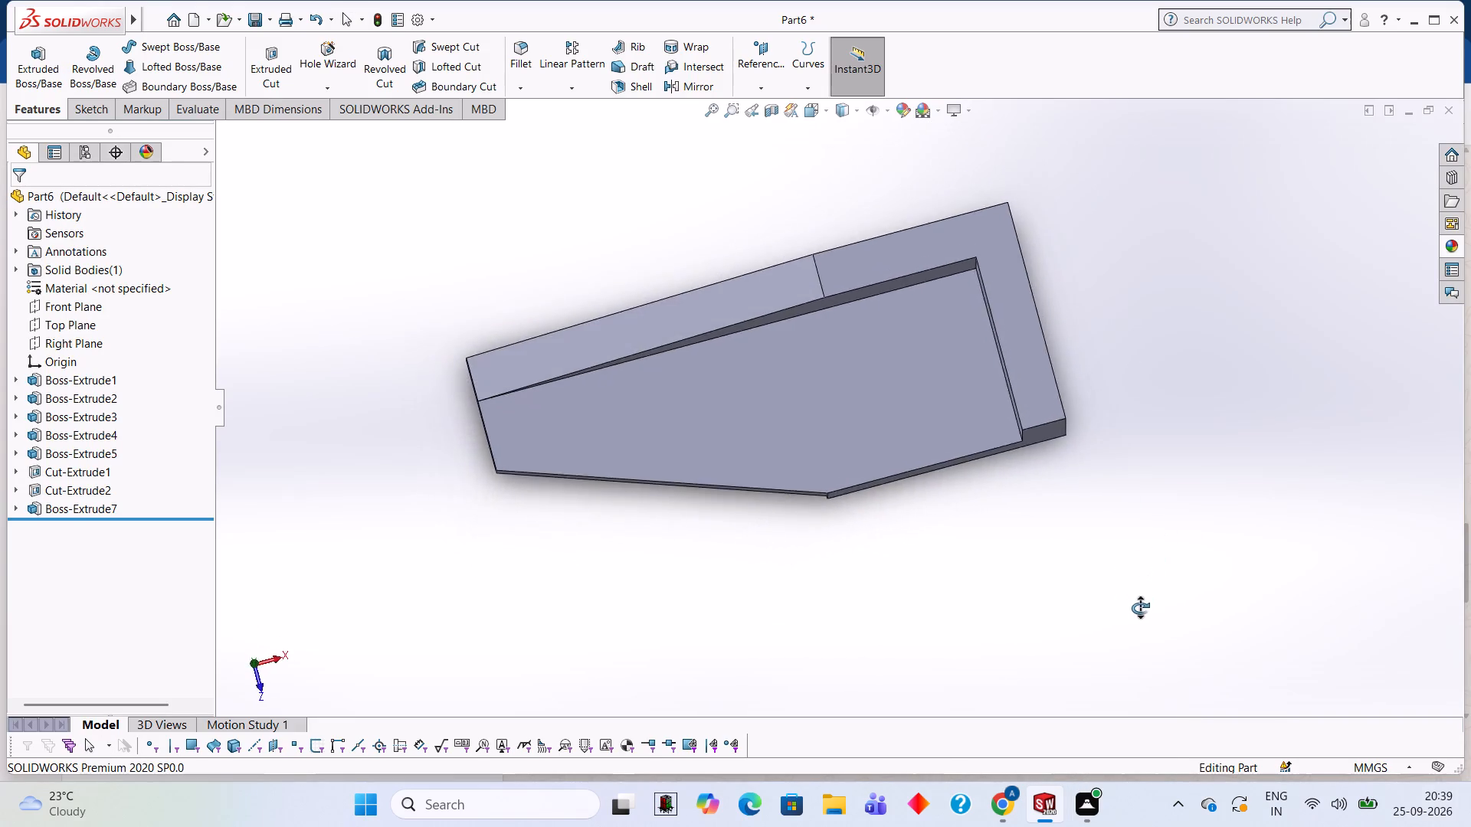
middle_drag(1140, 608, 1215, 482)
middle_drag(1065, 590, 1076, 279)
middle_drag(1027, 567, 1096, 315)
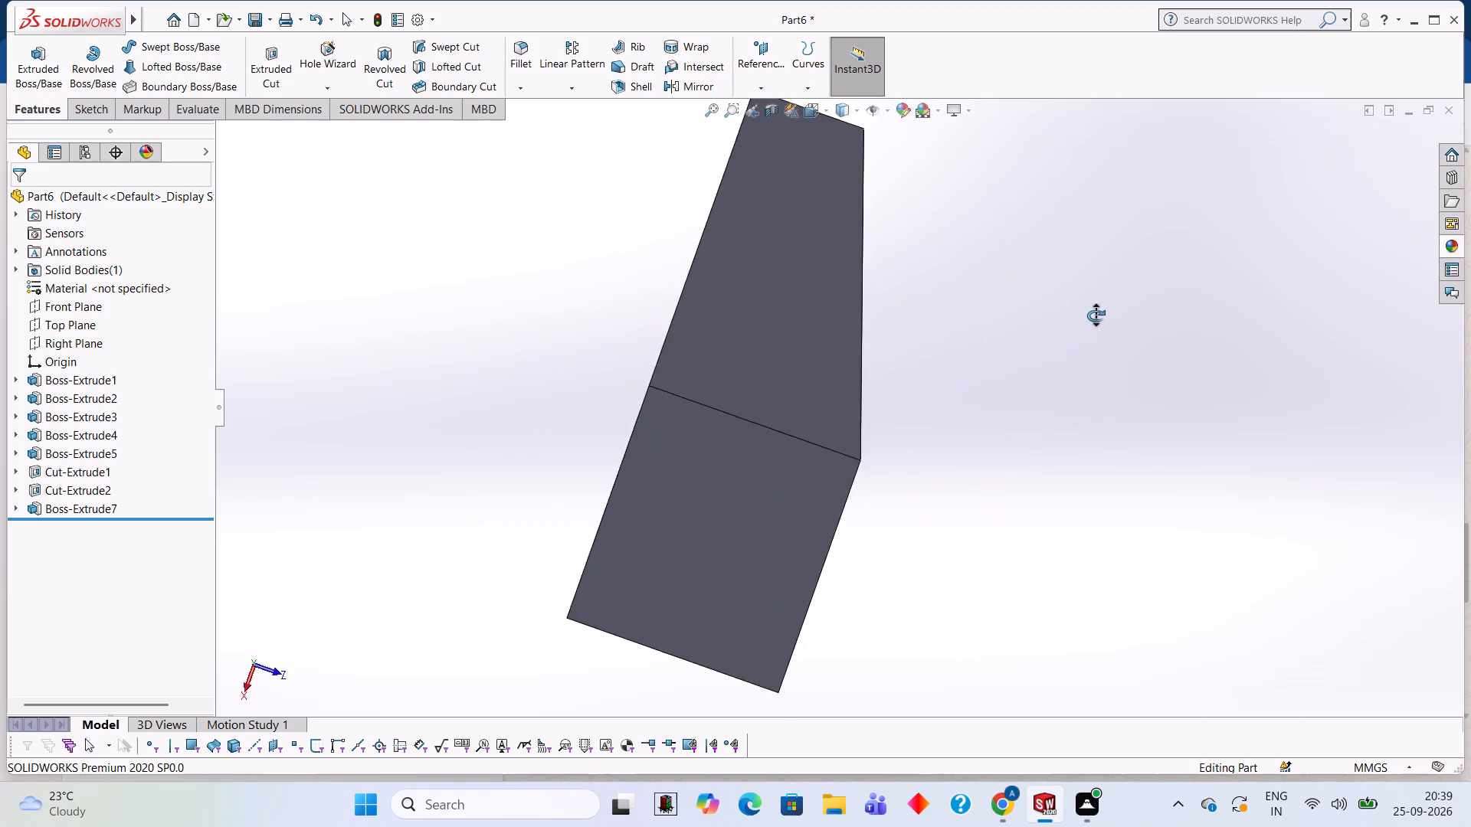
middle_drag(1096, 315, 1229, 345)
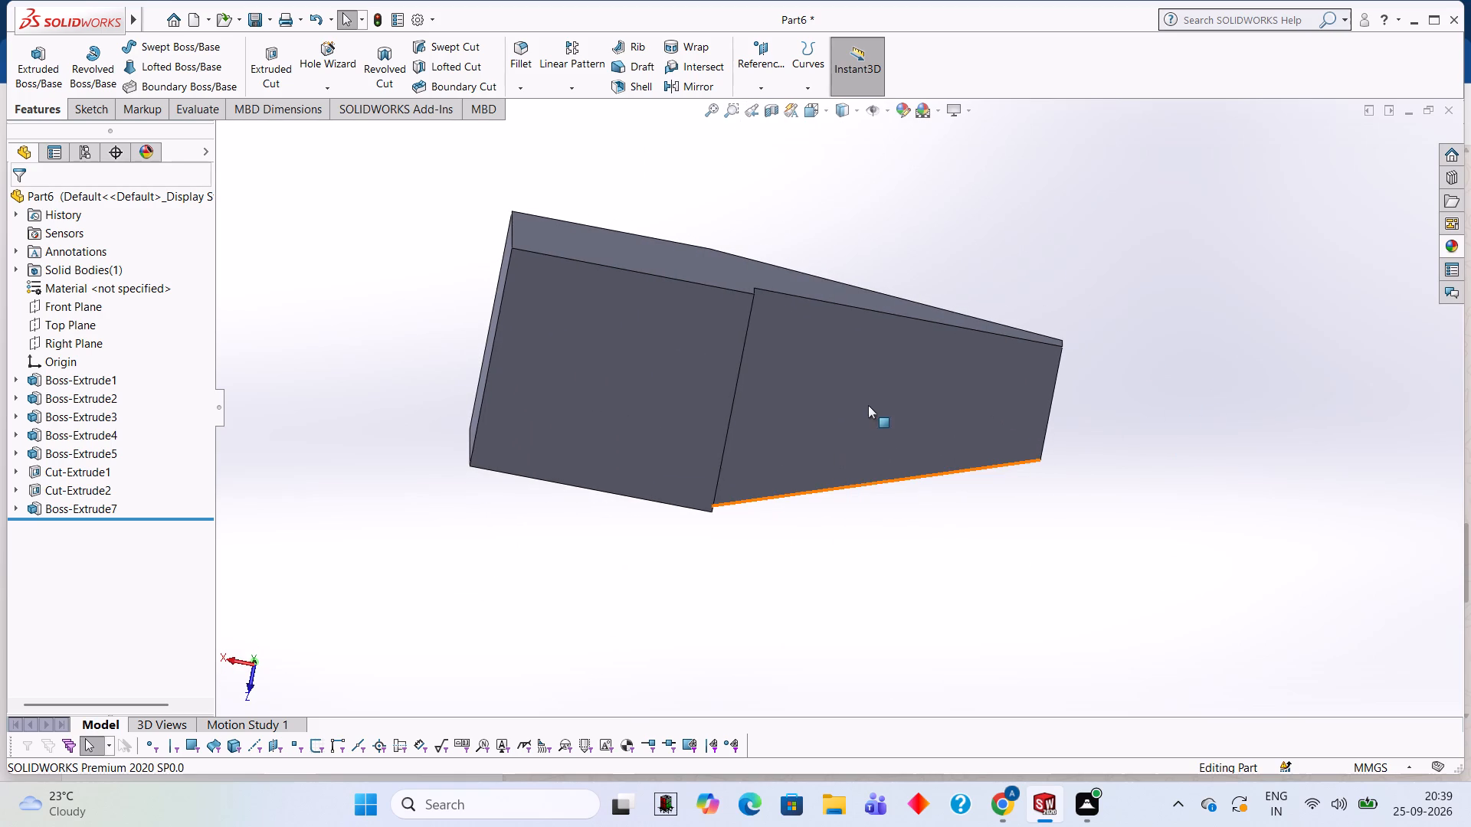
Start a sketch on the underside face of the tapered plate section and view it face-on.
click(868, 405)
click(931, 369)
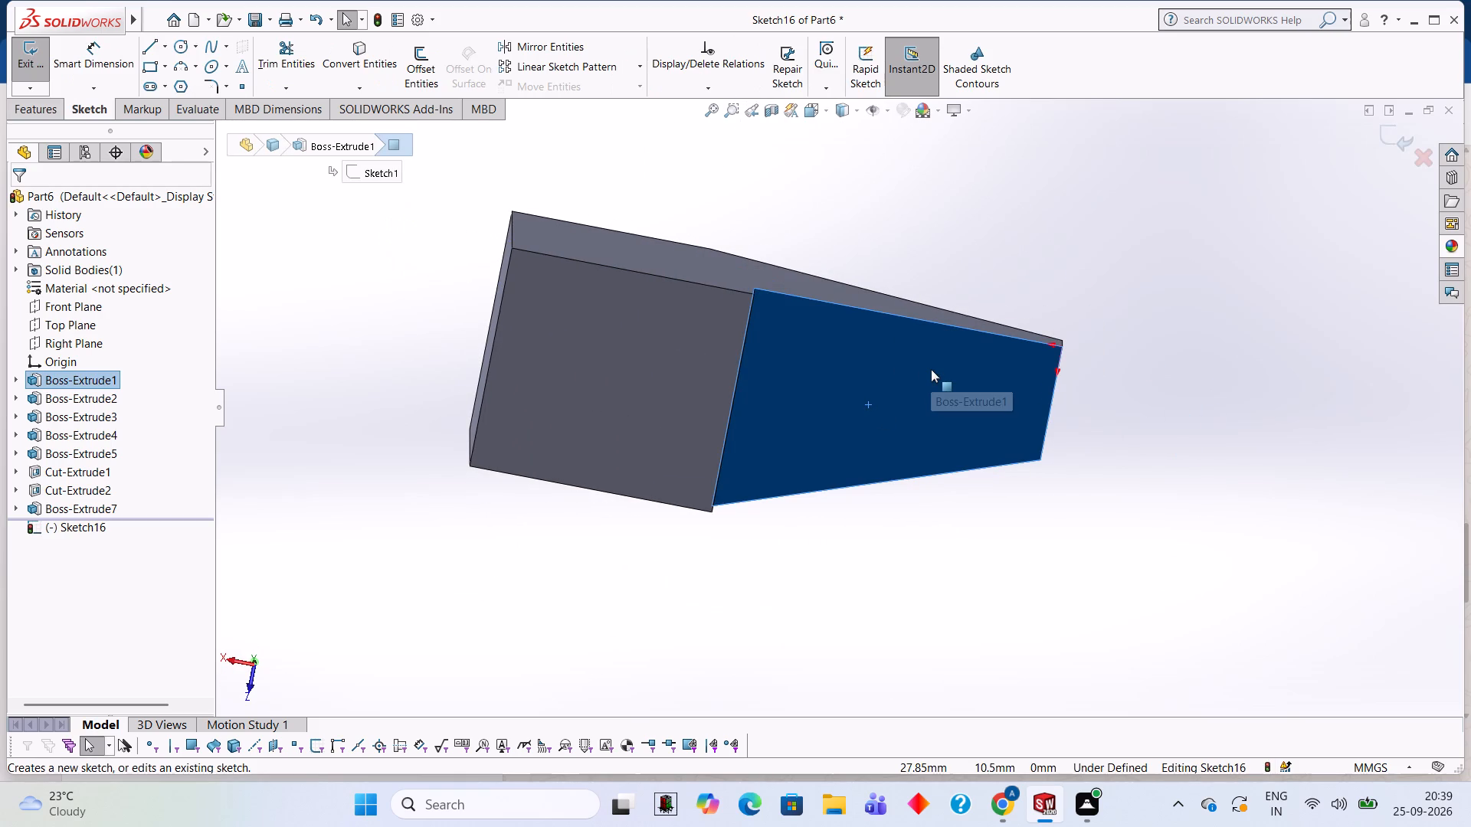
key(ctrl+8)
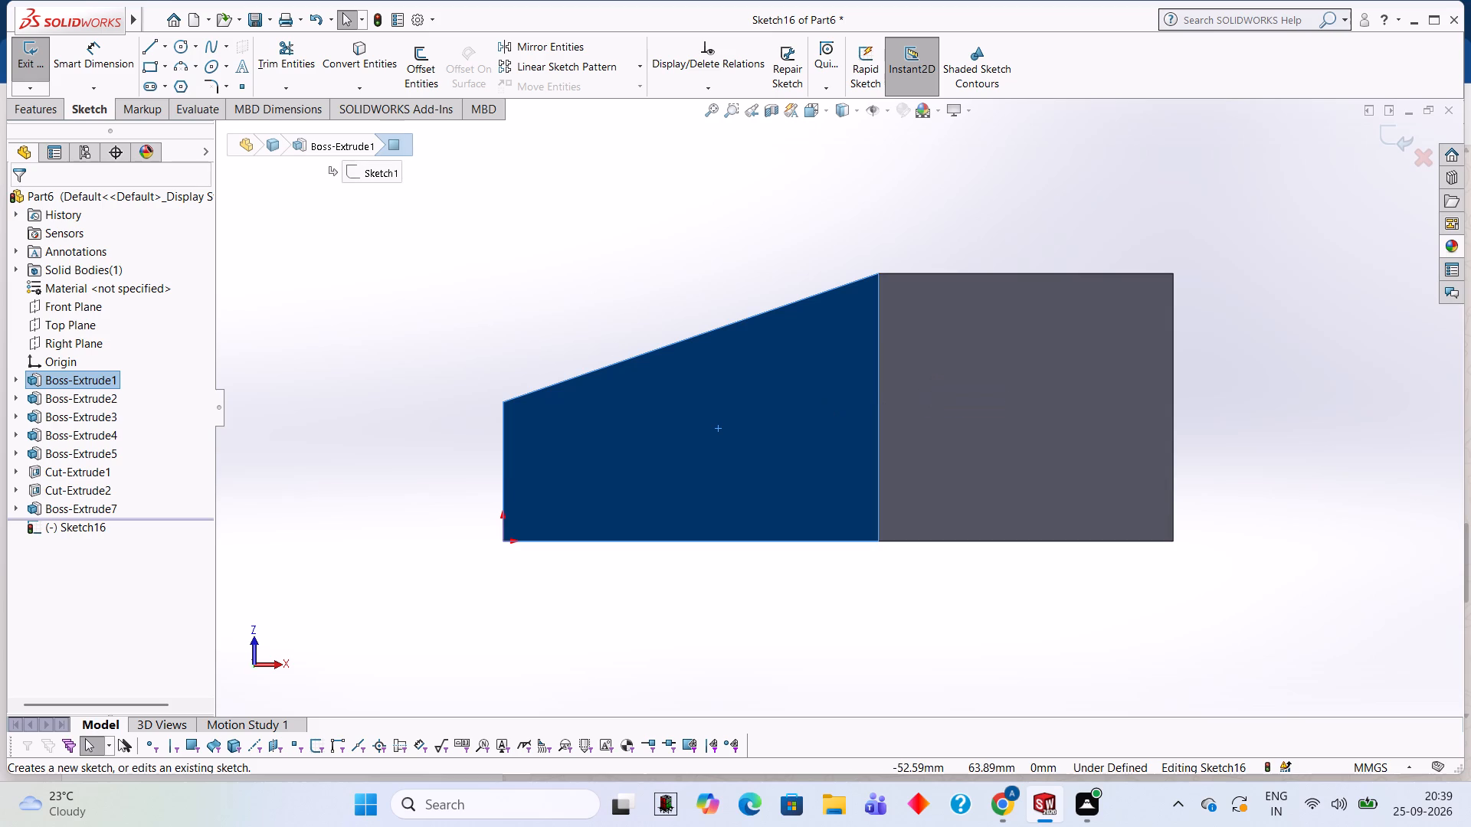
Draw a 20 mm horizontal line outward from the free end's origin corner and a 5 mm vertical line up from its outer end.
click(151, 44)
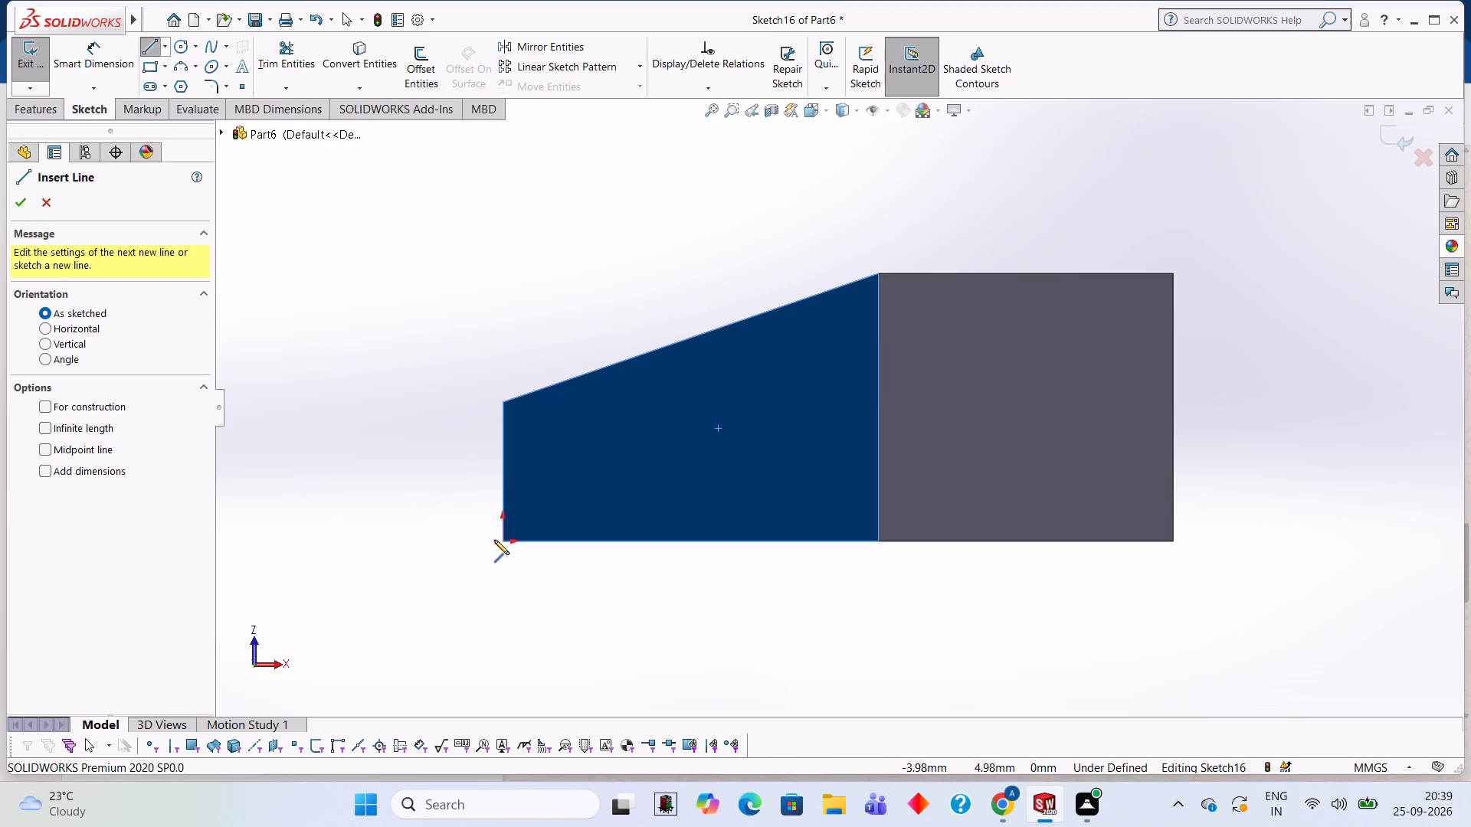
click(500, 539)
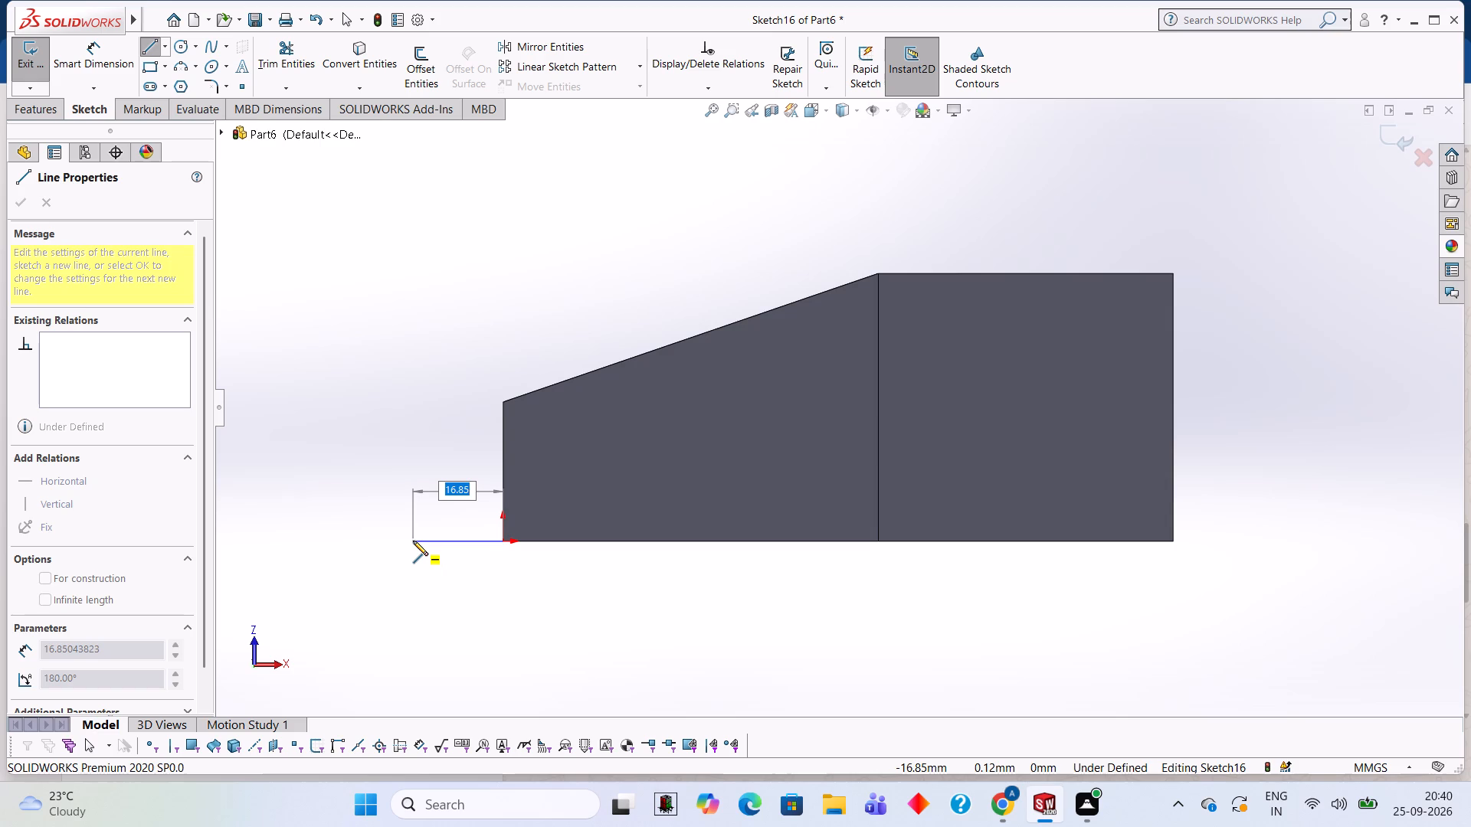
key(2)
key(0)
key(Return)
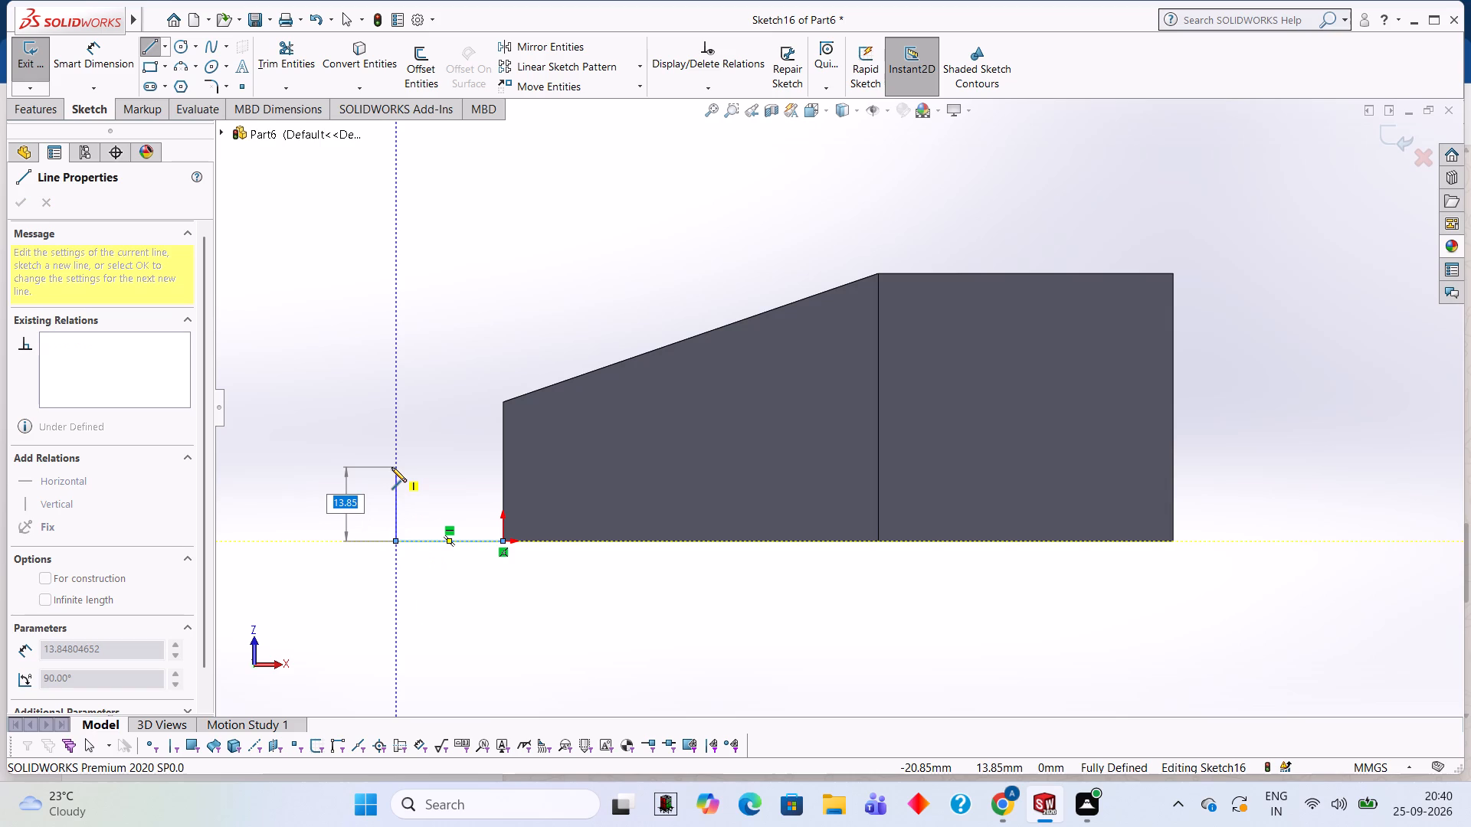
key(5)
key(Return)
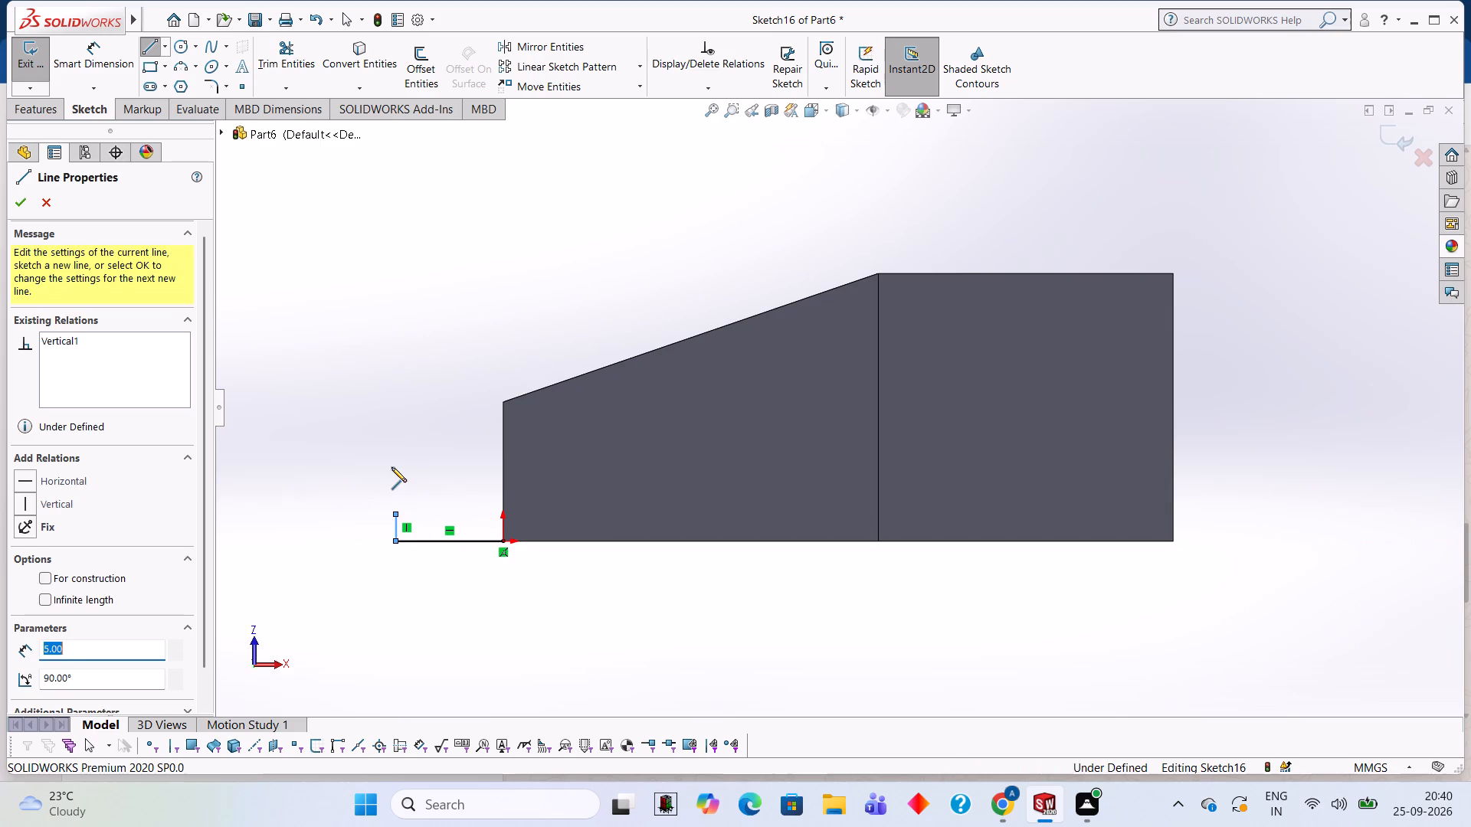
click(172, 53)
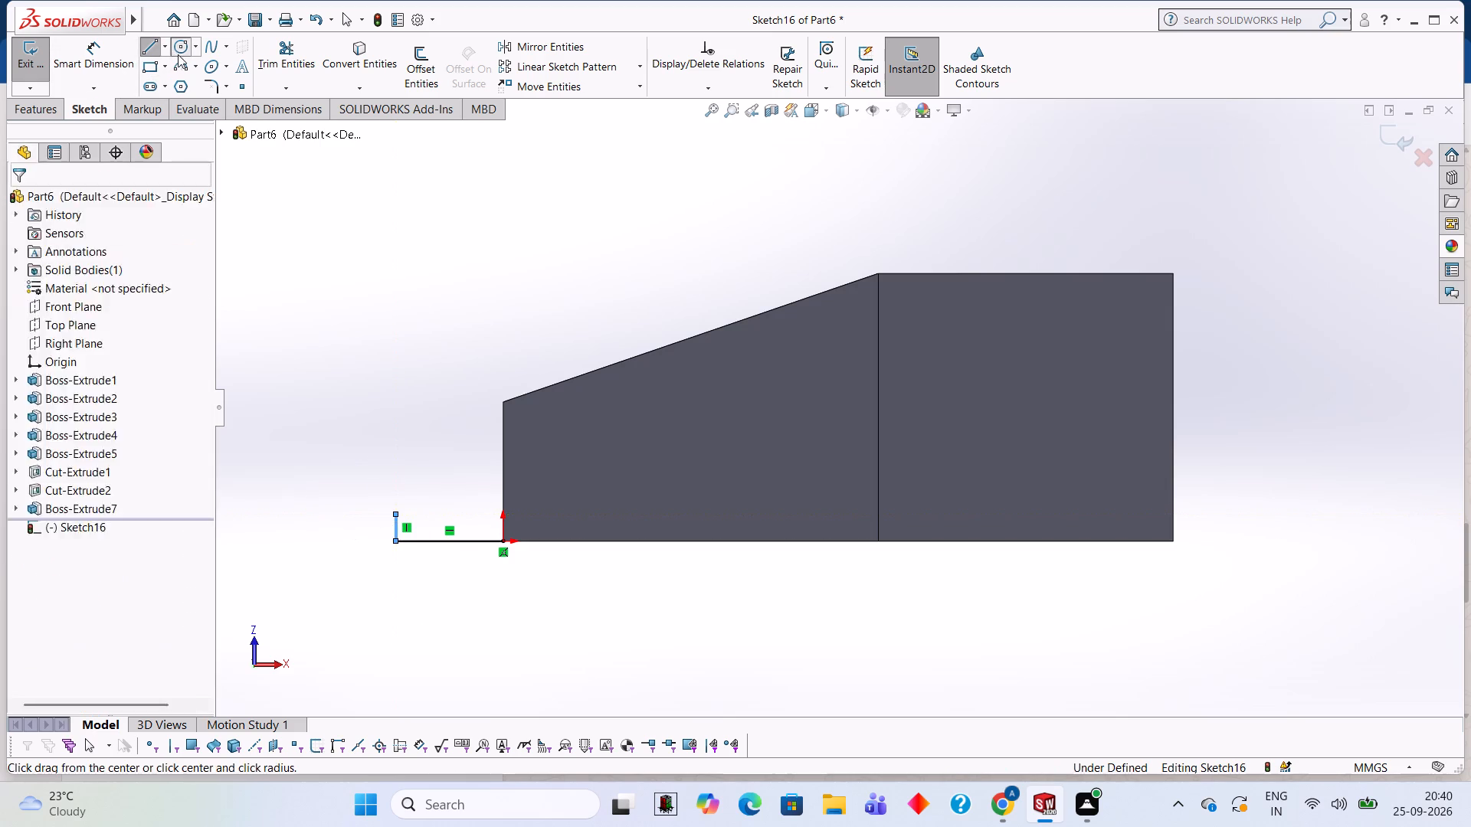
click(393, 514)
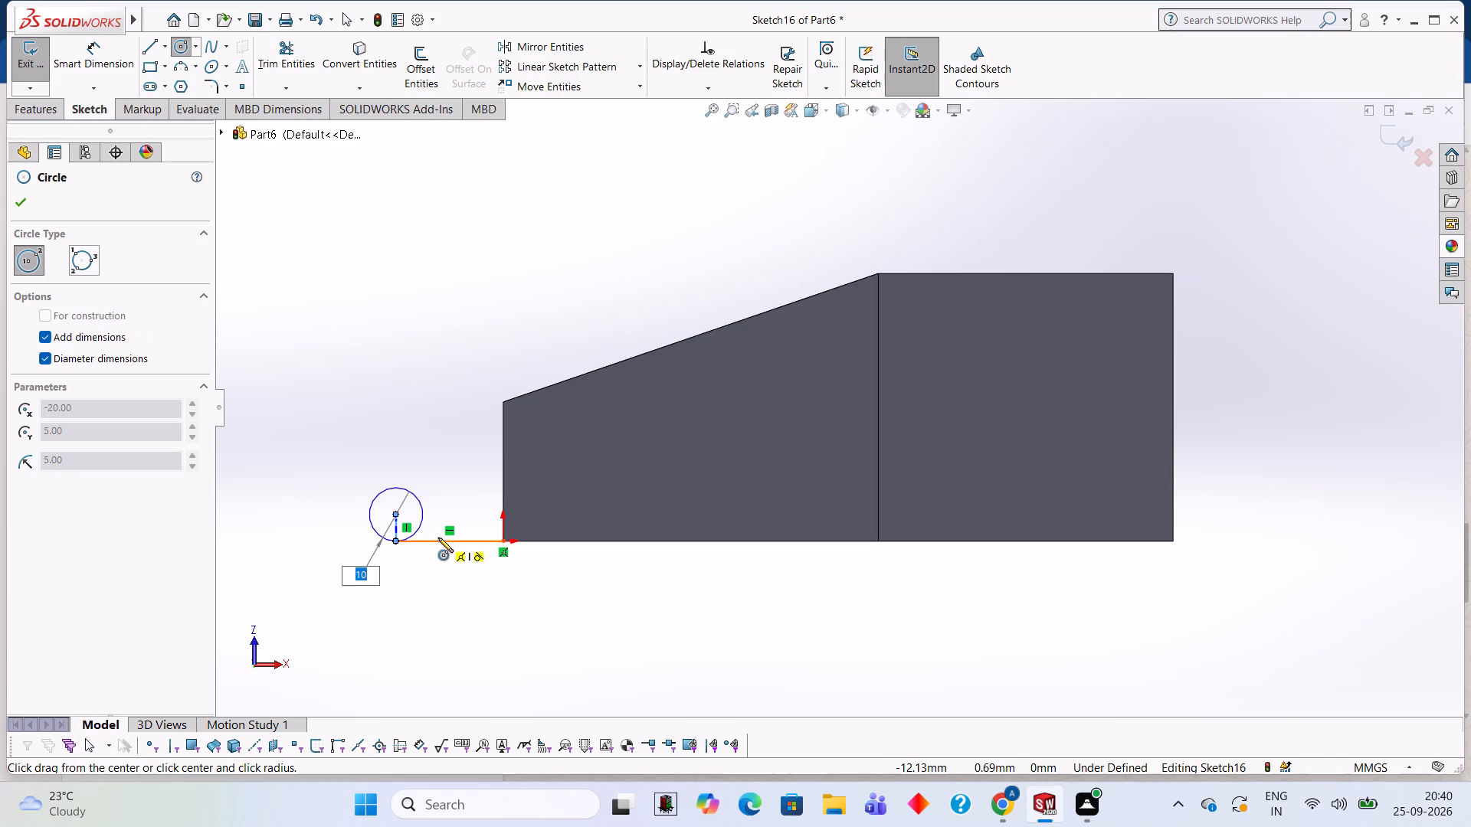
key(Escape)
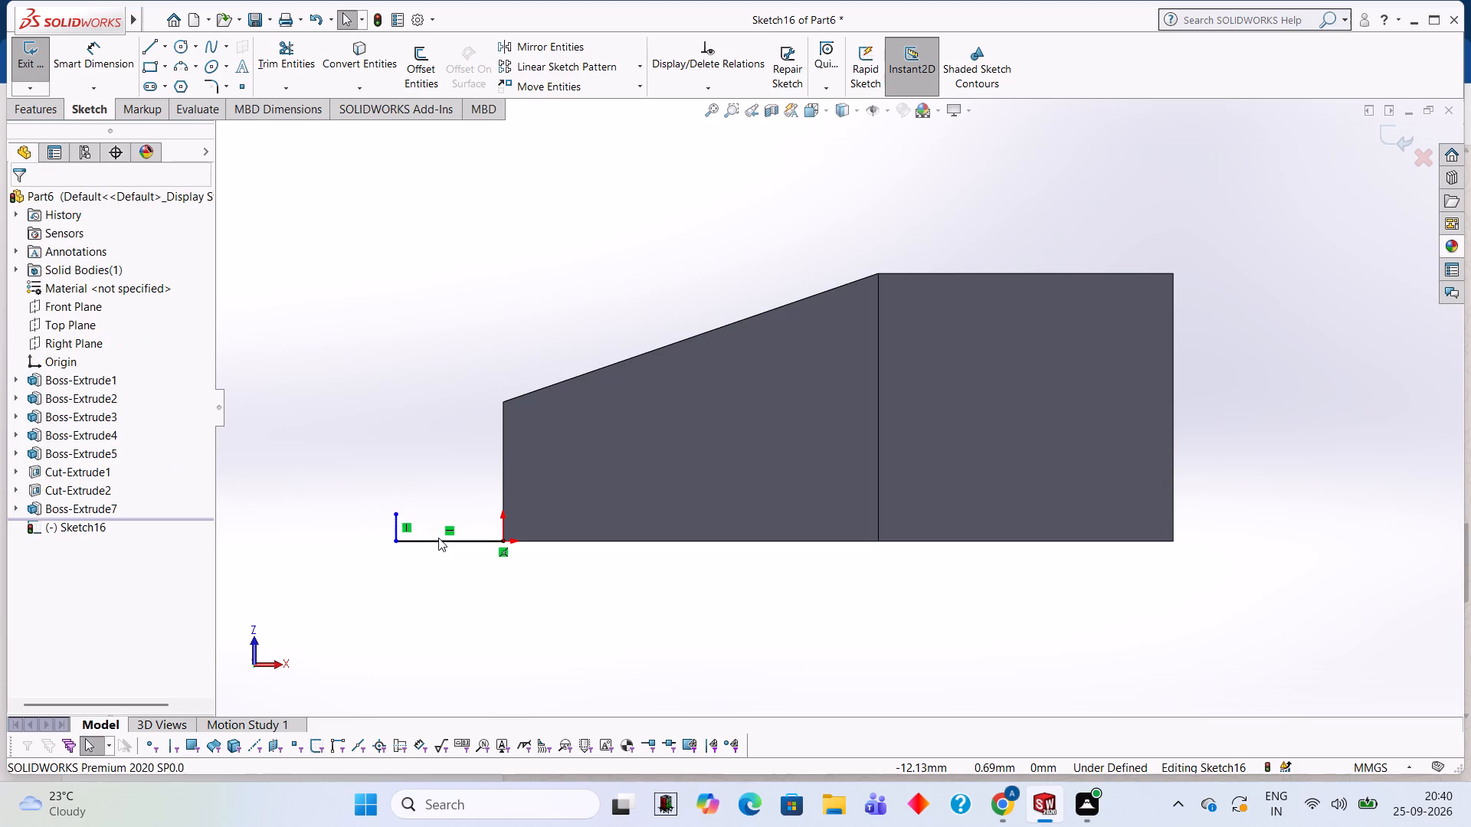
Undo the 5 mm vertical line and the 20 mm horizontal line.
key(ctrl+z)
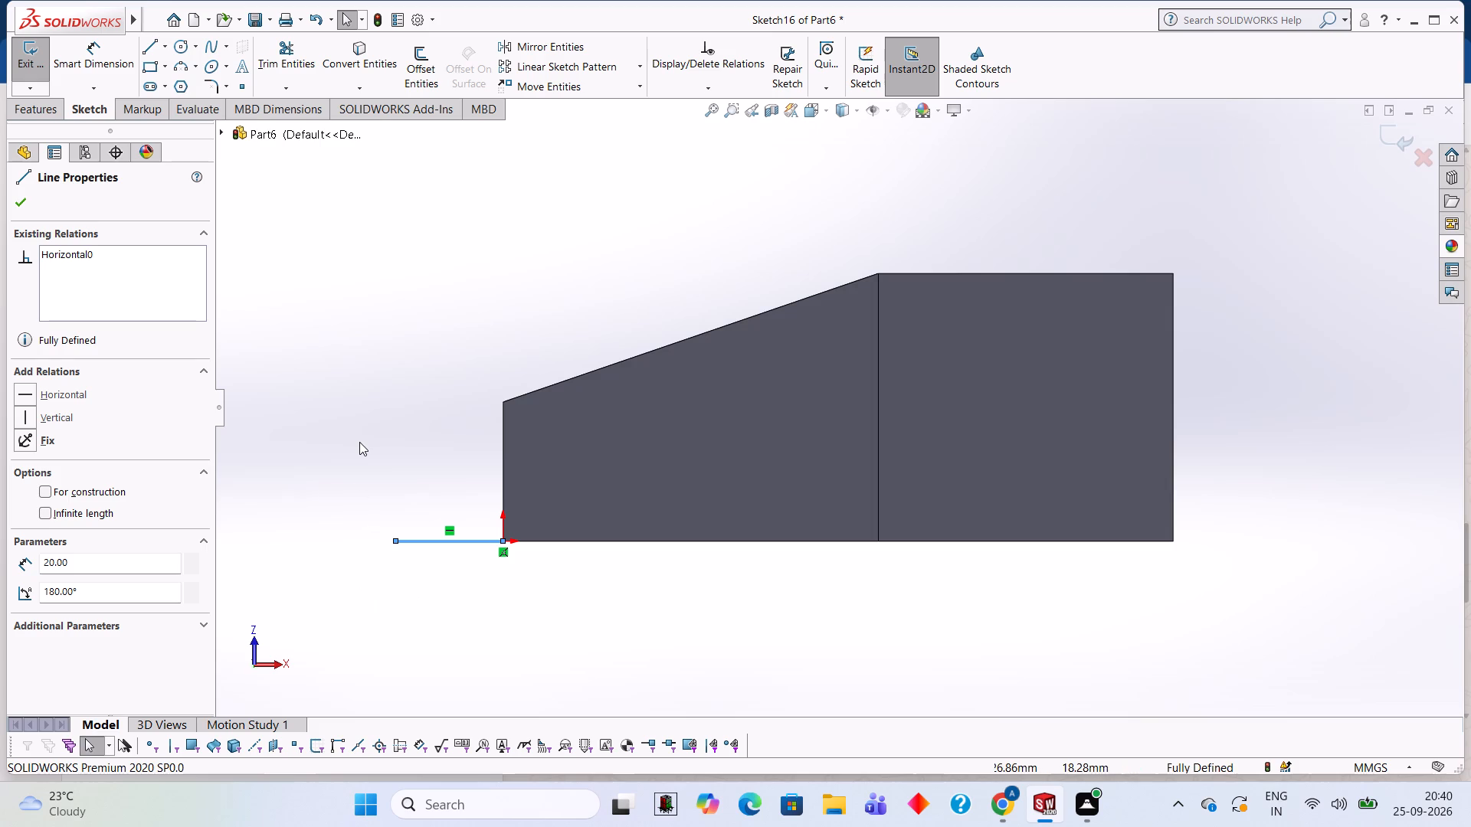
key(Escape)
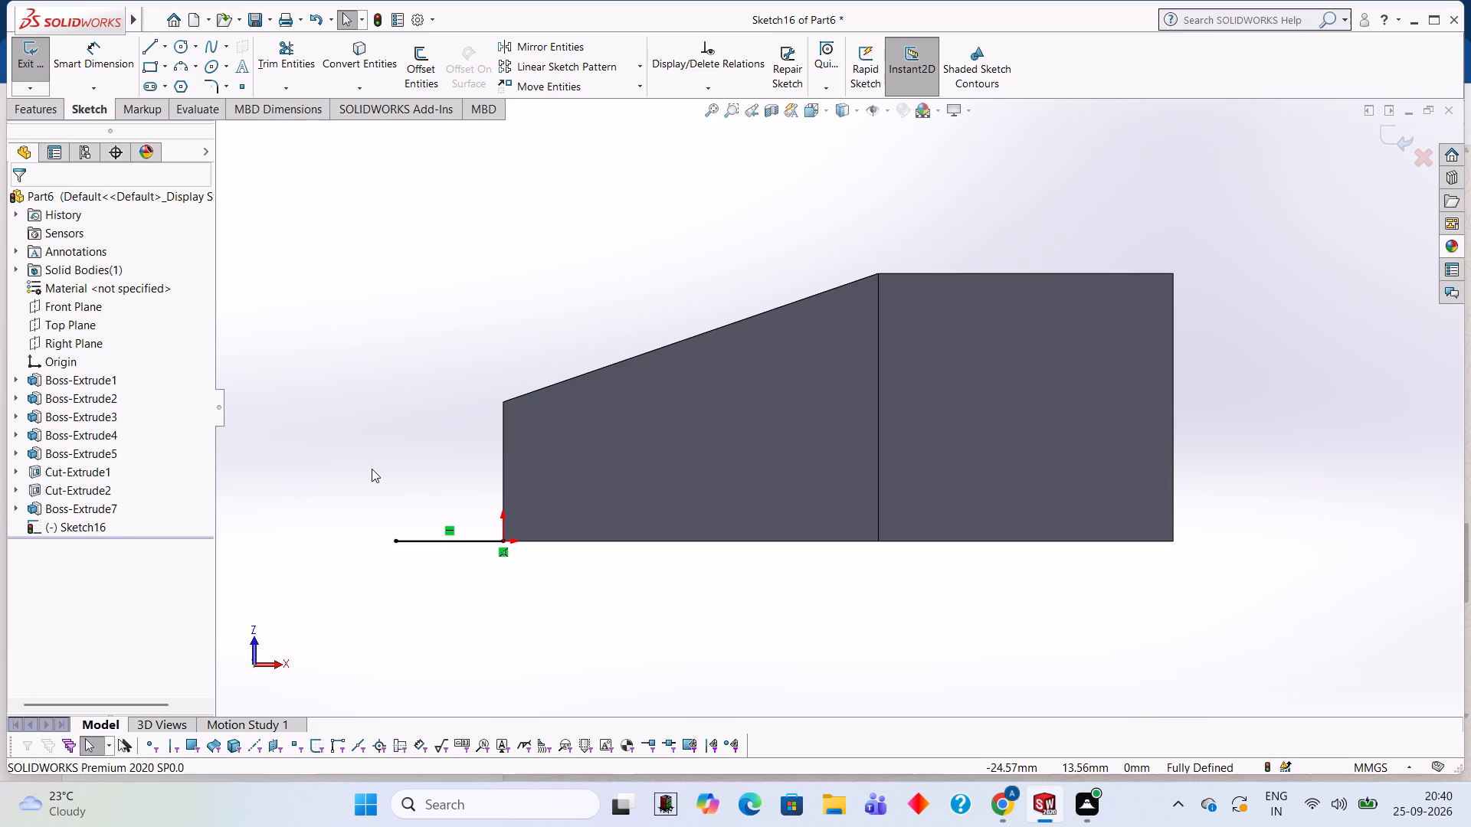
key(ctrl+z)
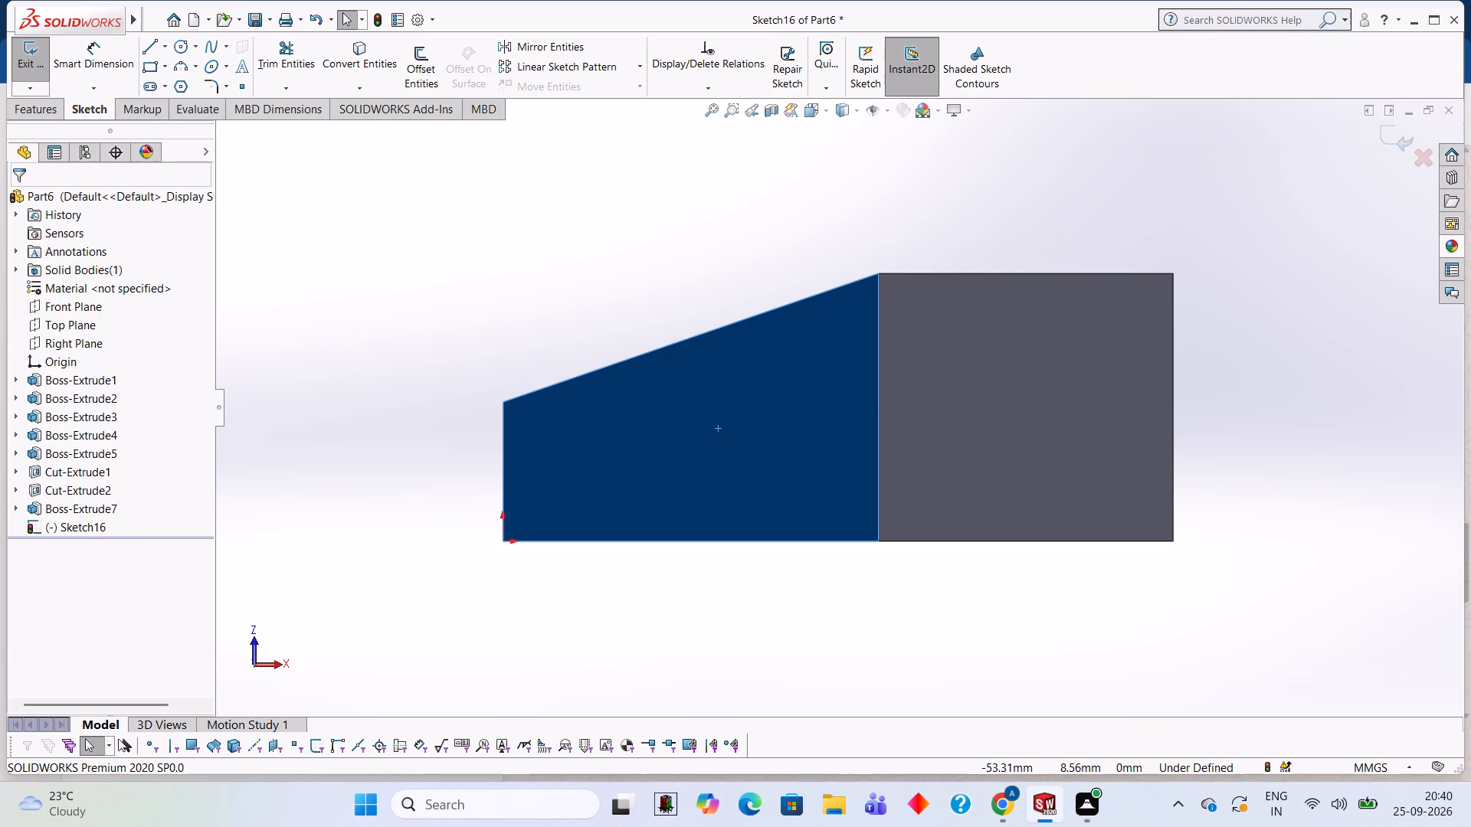
Draw a 19 mm horizontal line outward from the free end's origin corner and a 6 mm vertical line up from its outer end.
click(153, 54)
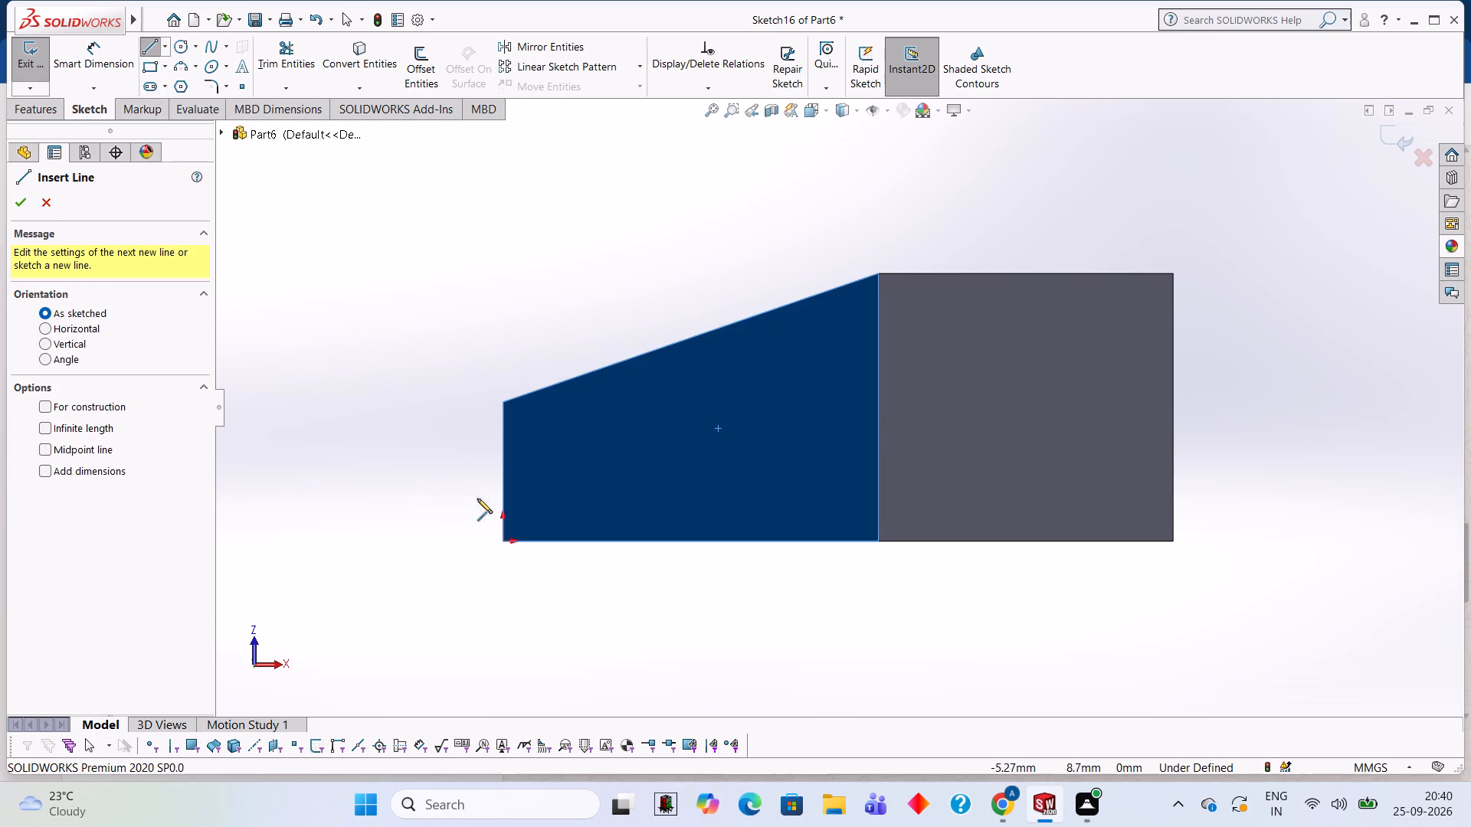
click(504, 542)
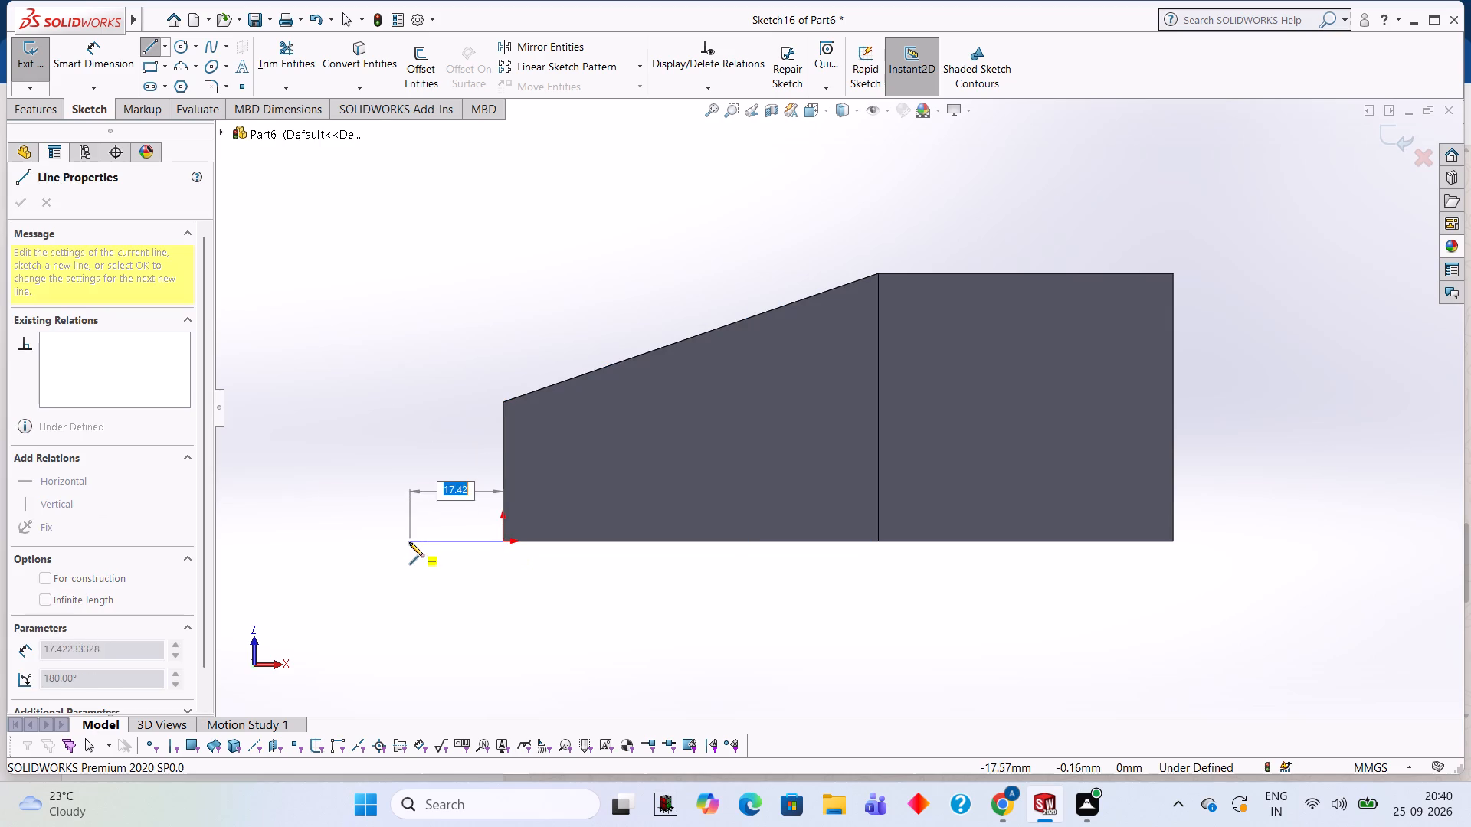
key(1)
key(9)
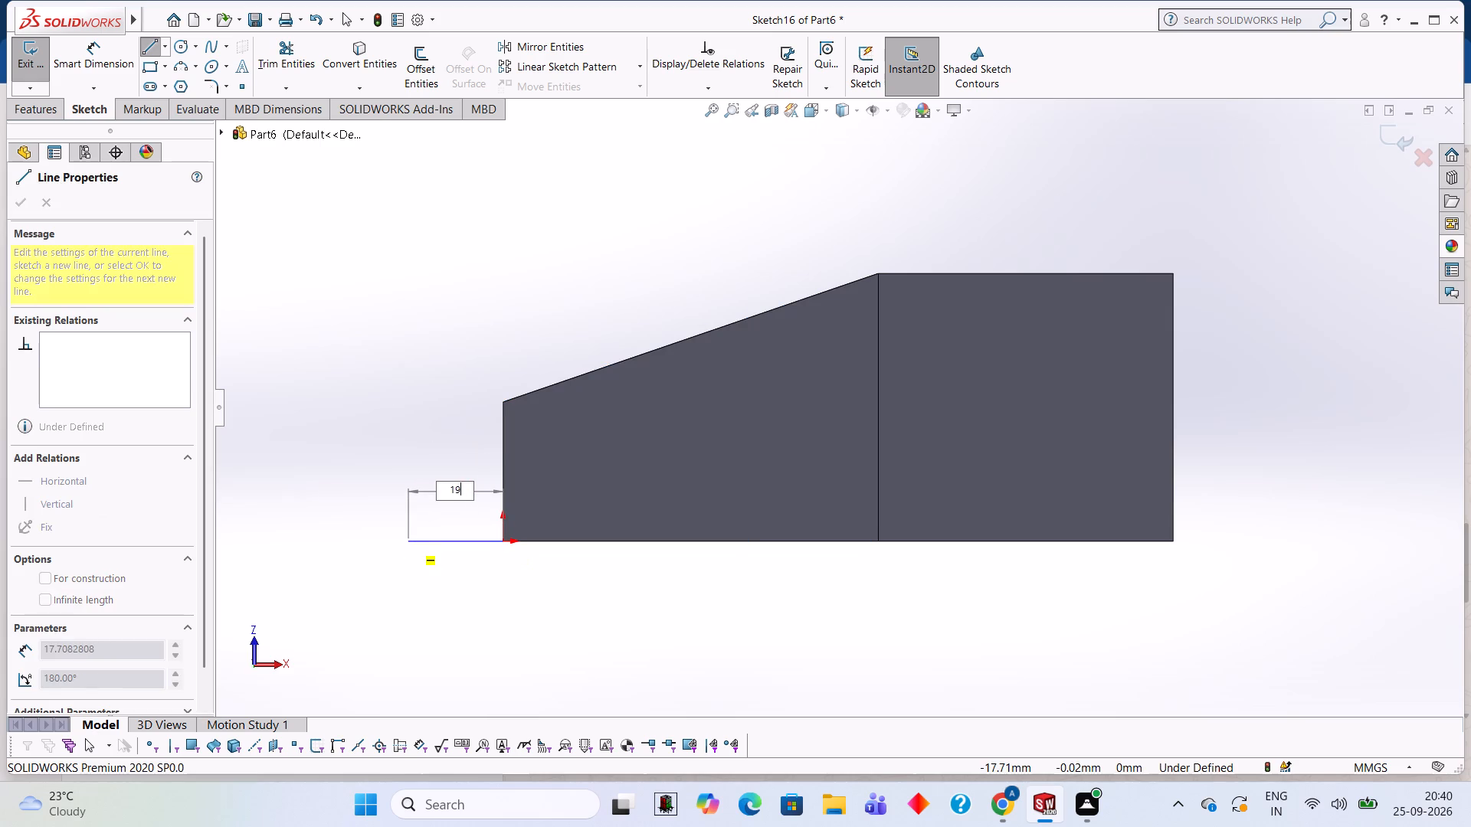
key(Return)
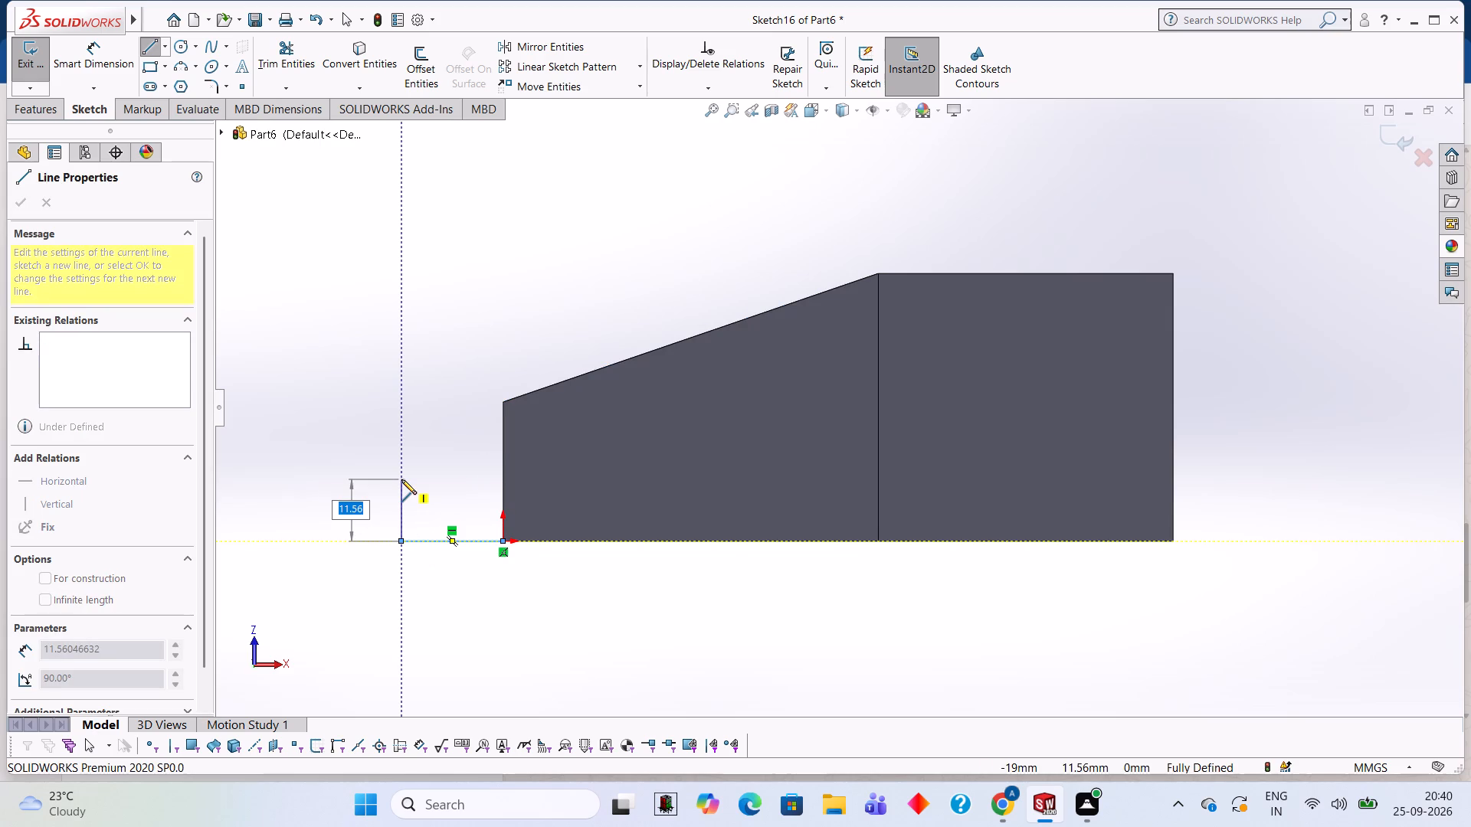
key(6)
key(Return)
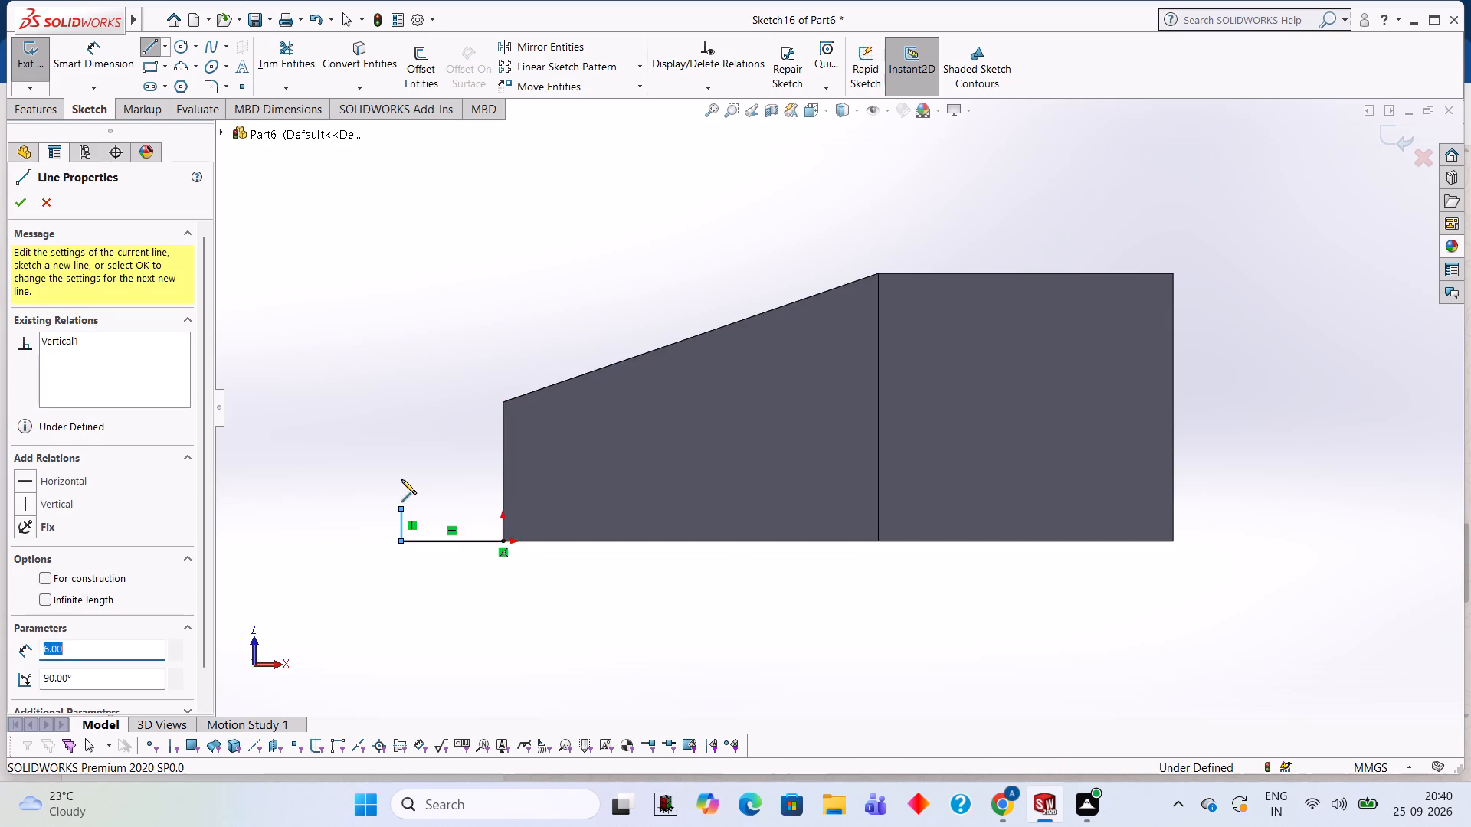
key(Escape)
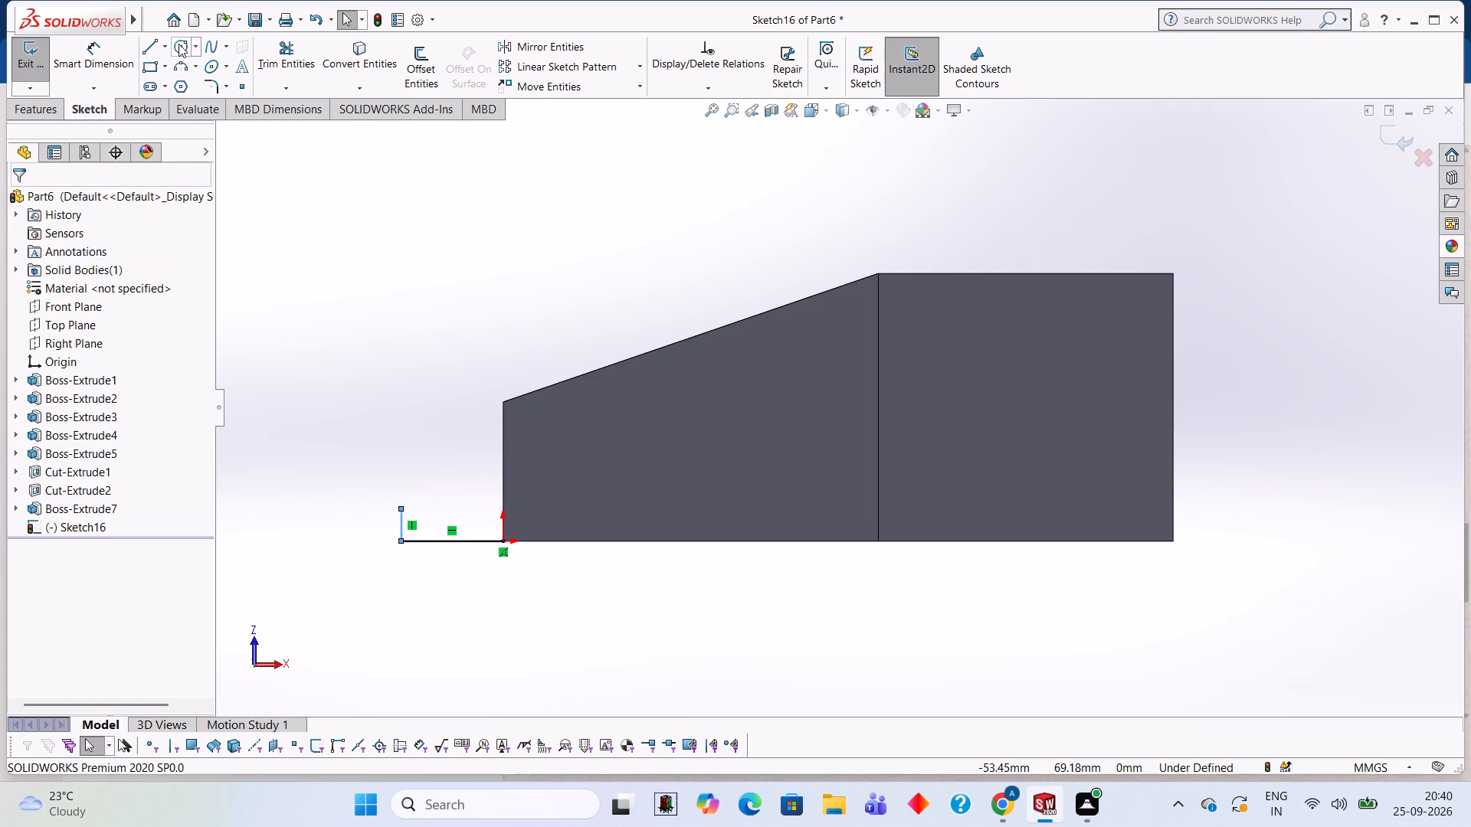
Draw a 12 mm diameter circle centred on the upper end of the 6 mm vertical line.
click(181, 44)
click(401, 508)
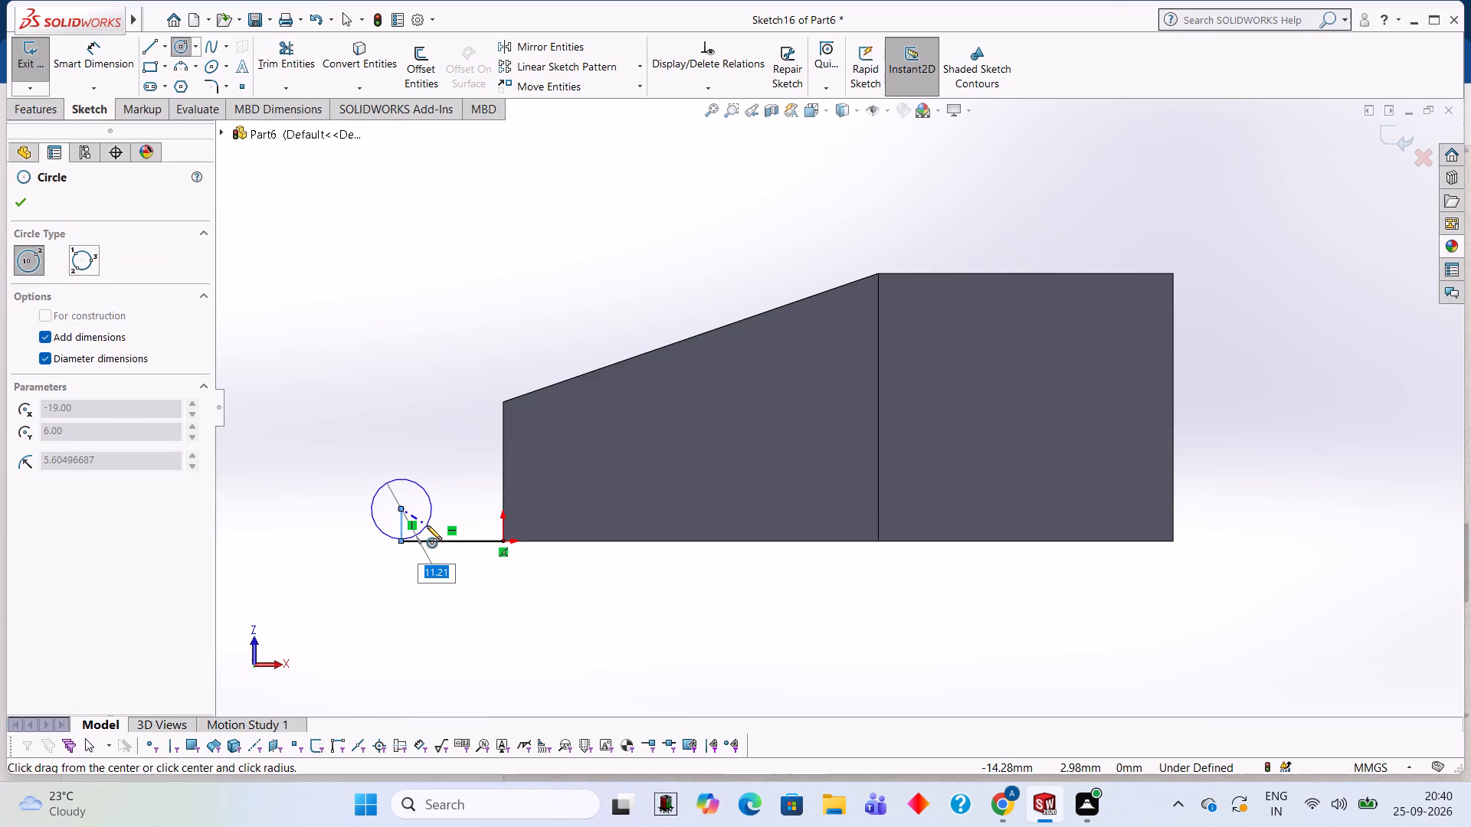
text(12)
key(Return)
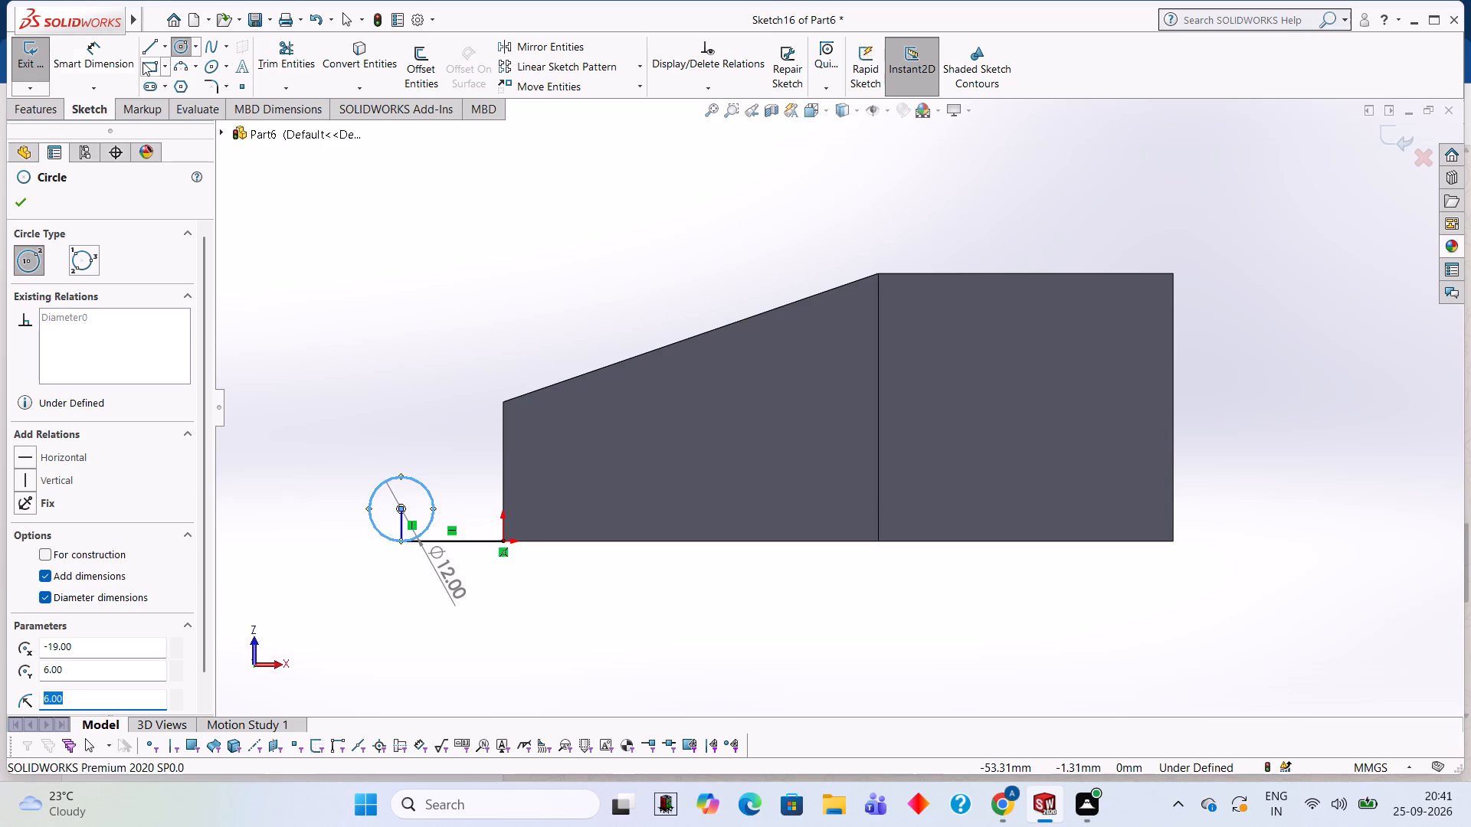
Draw a 20 mm vertical line up from the circle's outermost point, level with the free end's upper corner.
click(152, 41)
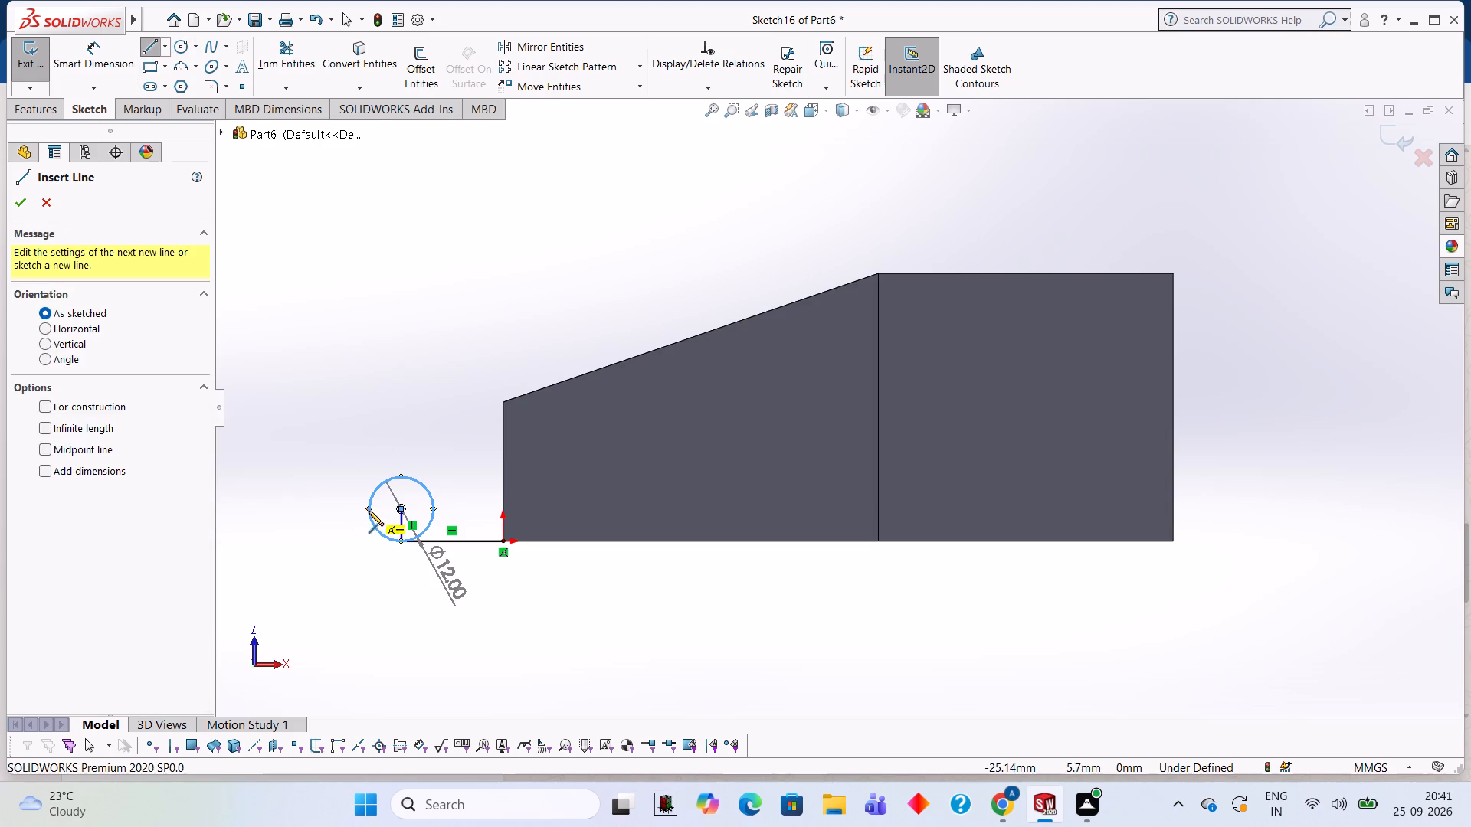
click(368, 507)
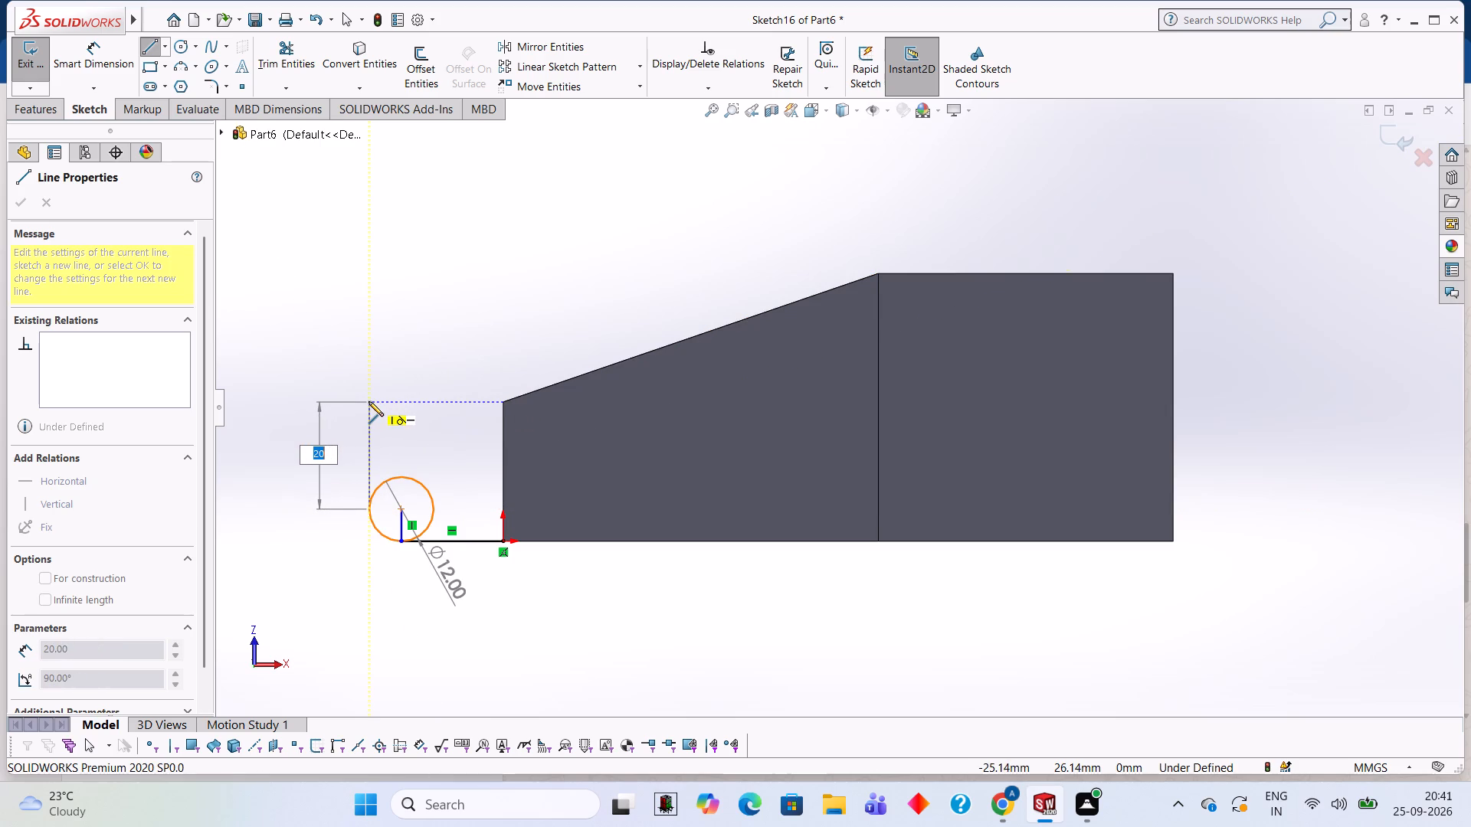
click(369, 401)
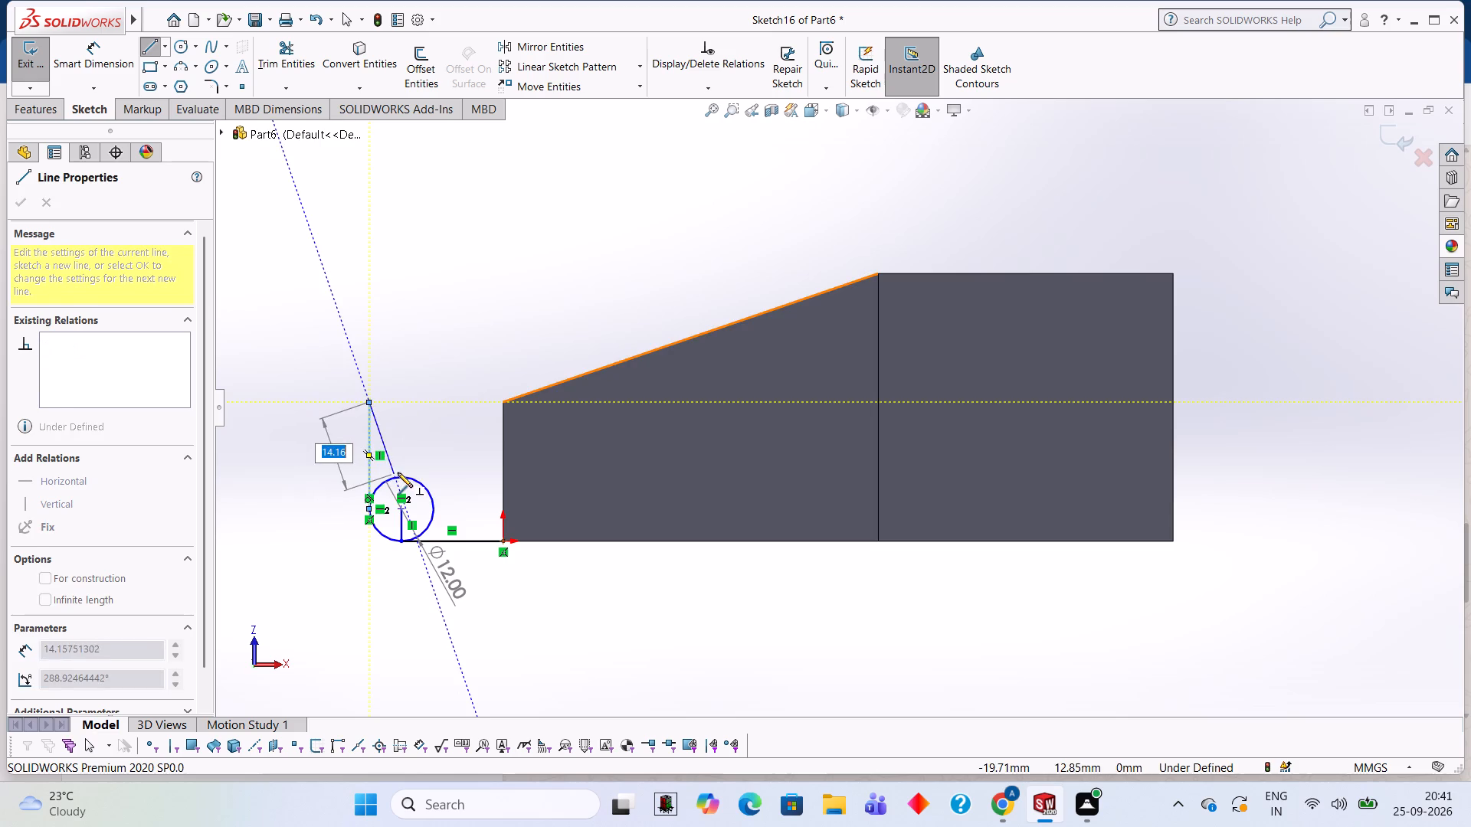
key(Escape)
Trim the circle to its outer lower quarter arc and trim away the 6 mm vertical line.
click(290, 62)
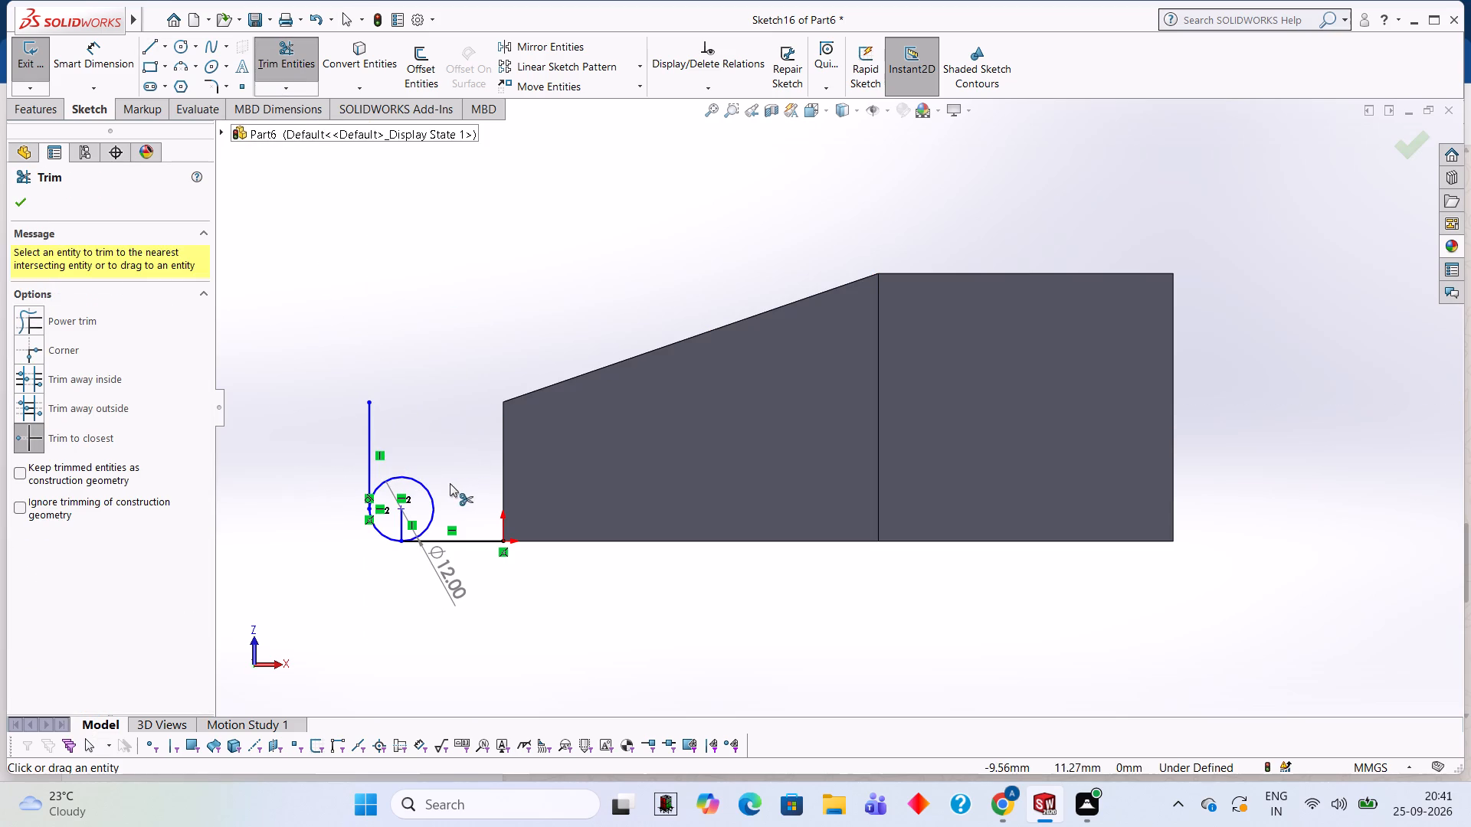
click(427, 489)
click(400, 515)
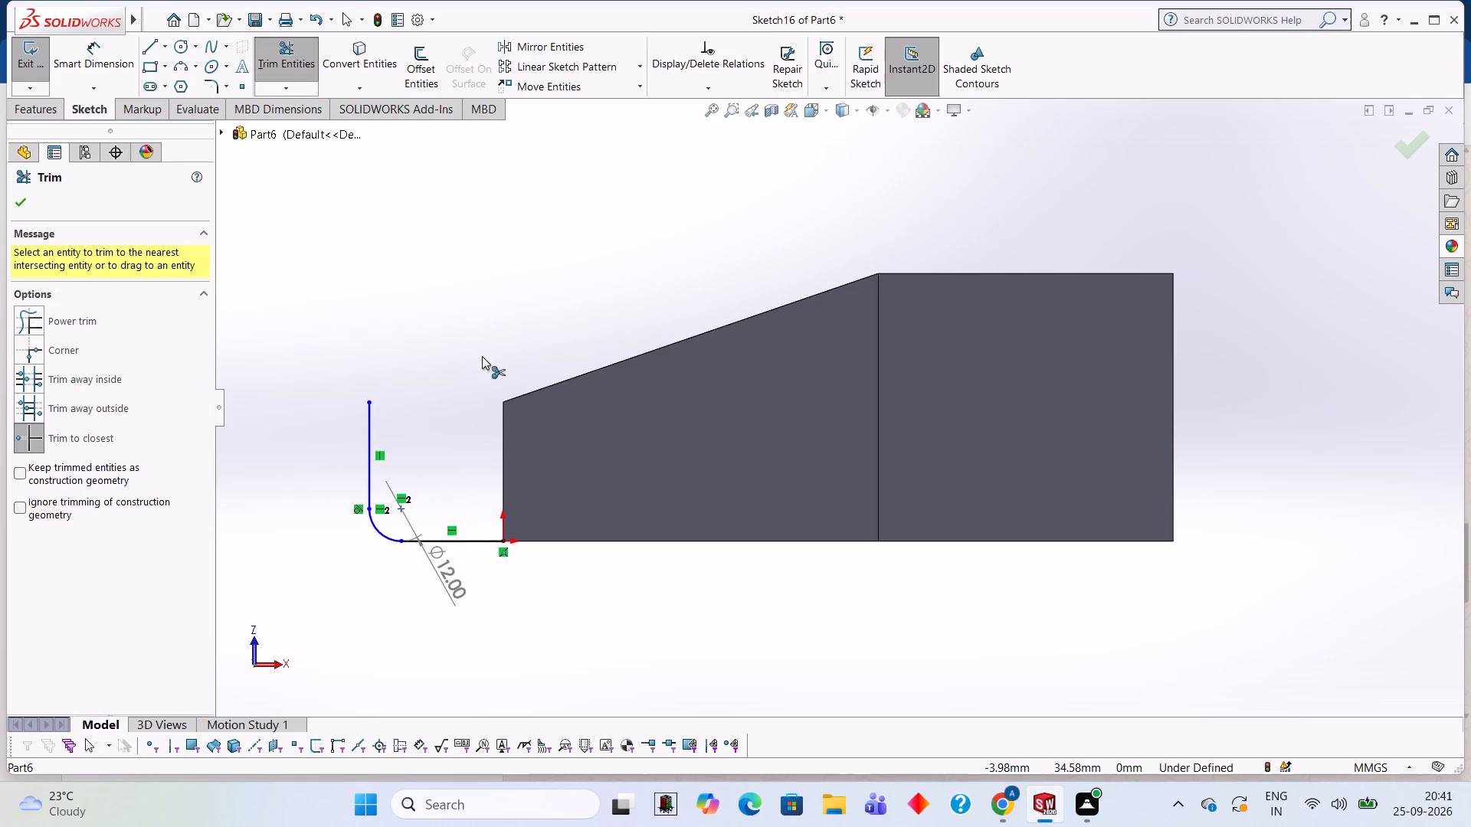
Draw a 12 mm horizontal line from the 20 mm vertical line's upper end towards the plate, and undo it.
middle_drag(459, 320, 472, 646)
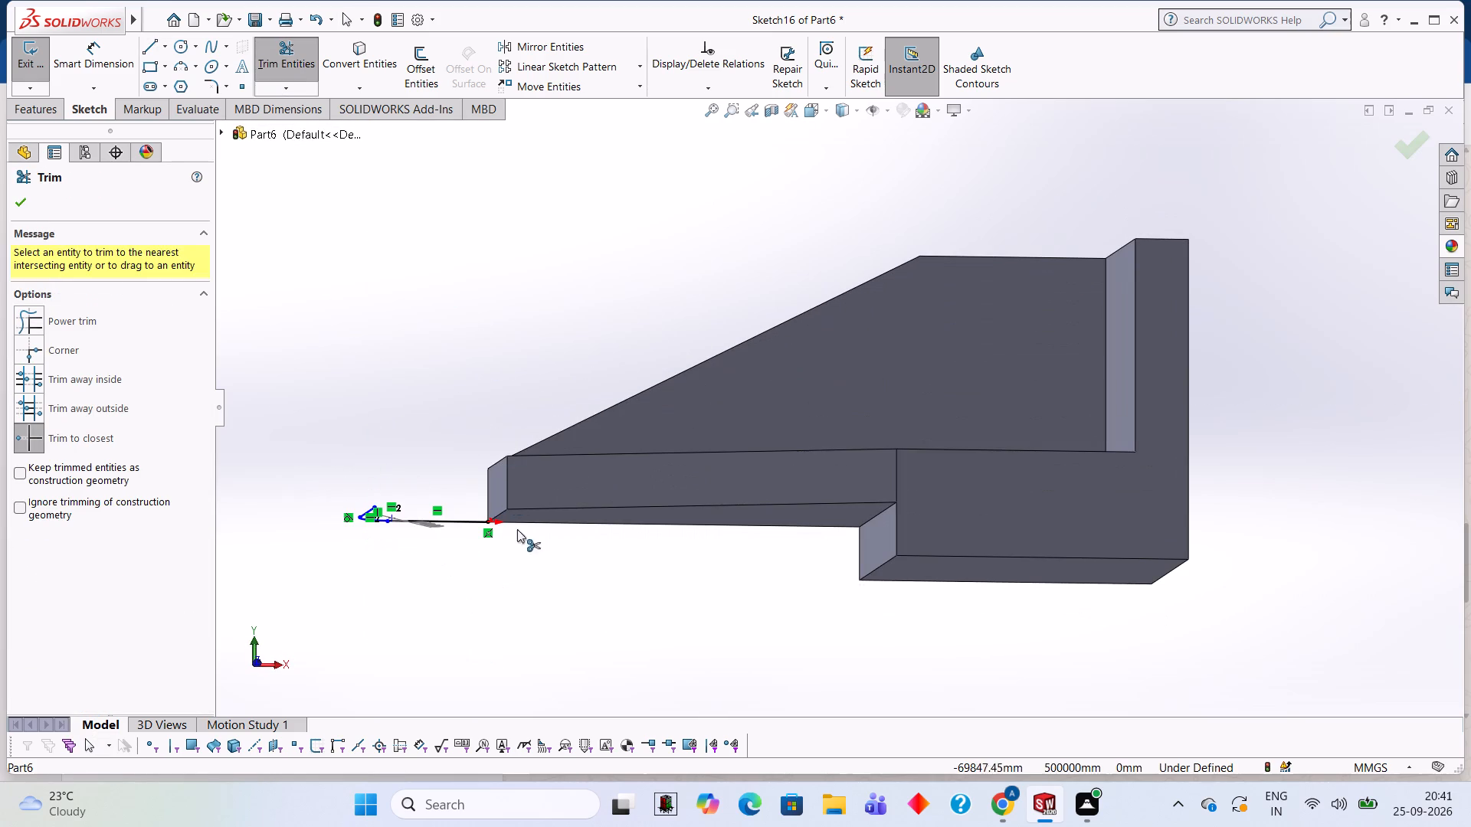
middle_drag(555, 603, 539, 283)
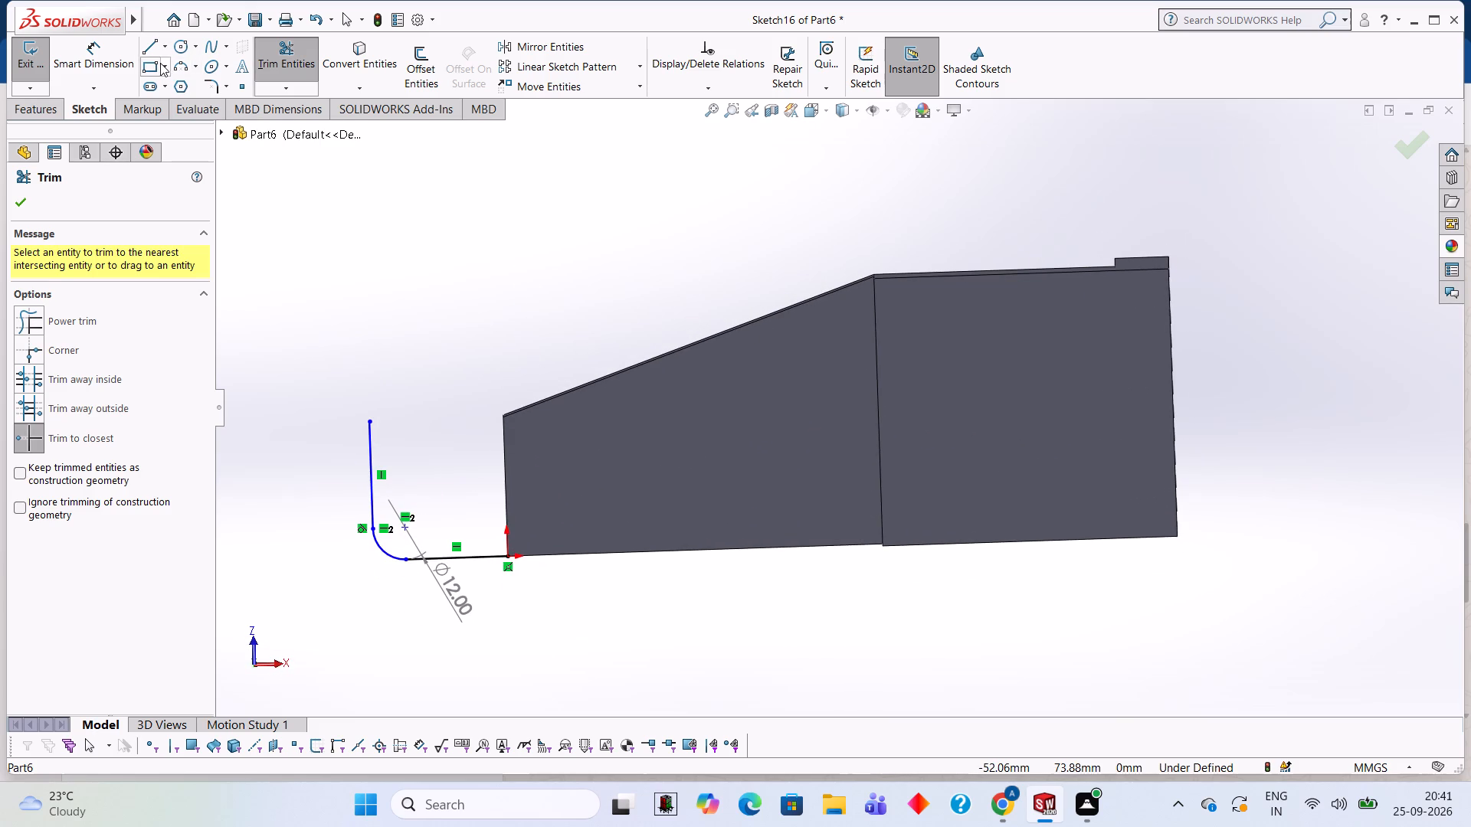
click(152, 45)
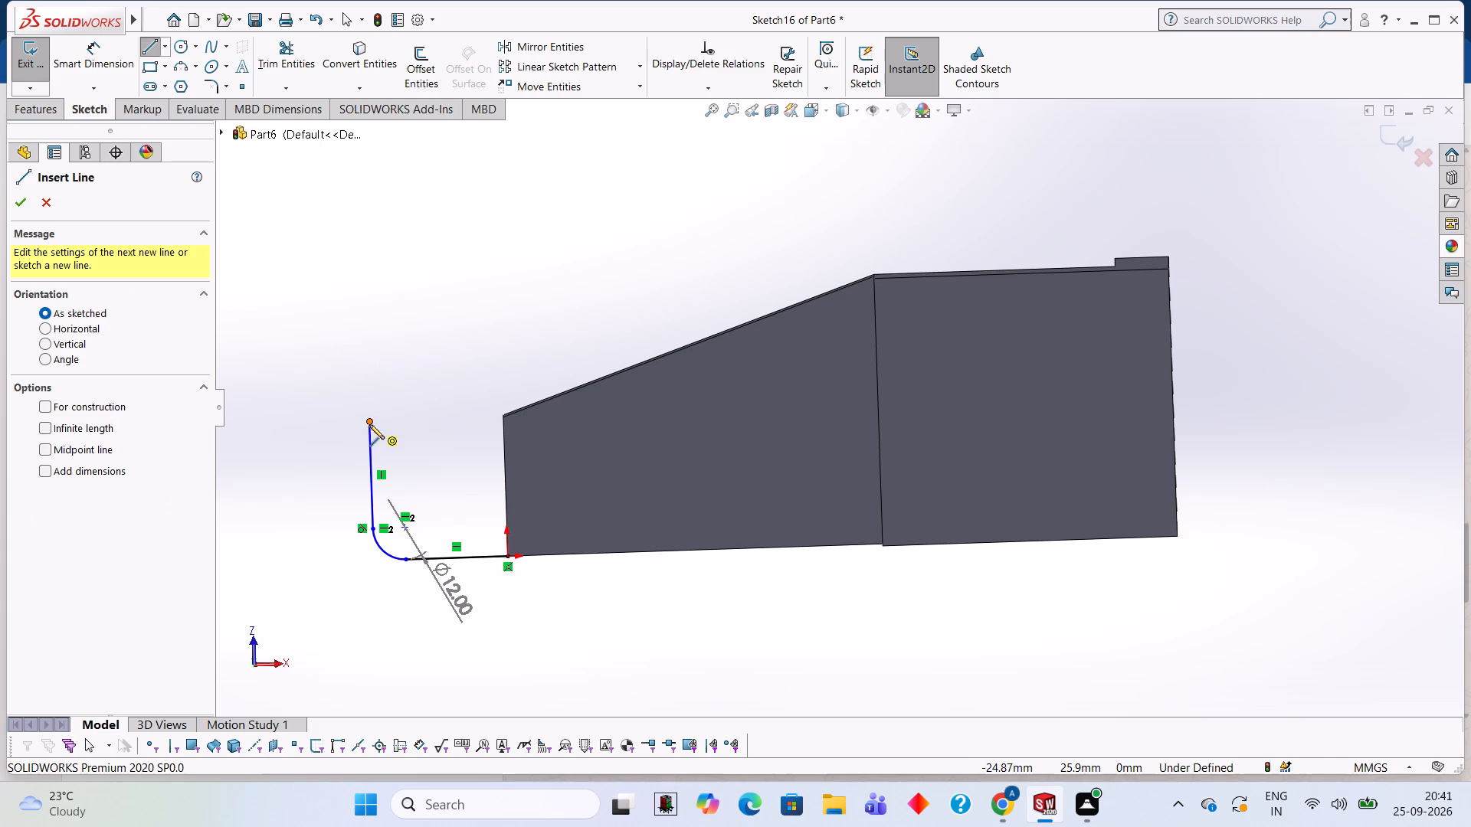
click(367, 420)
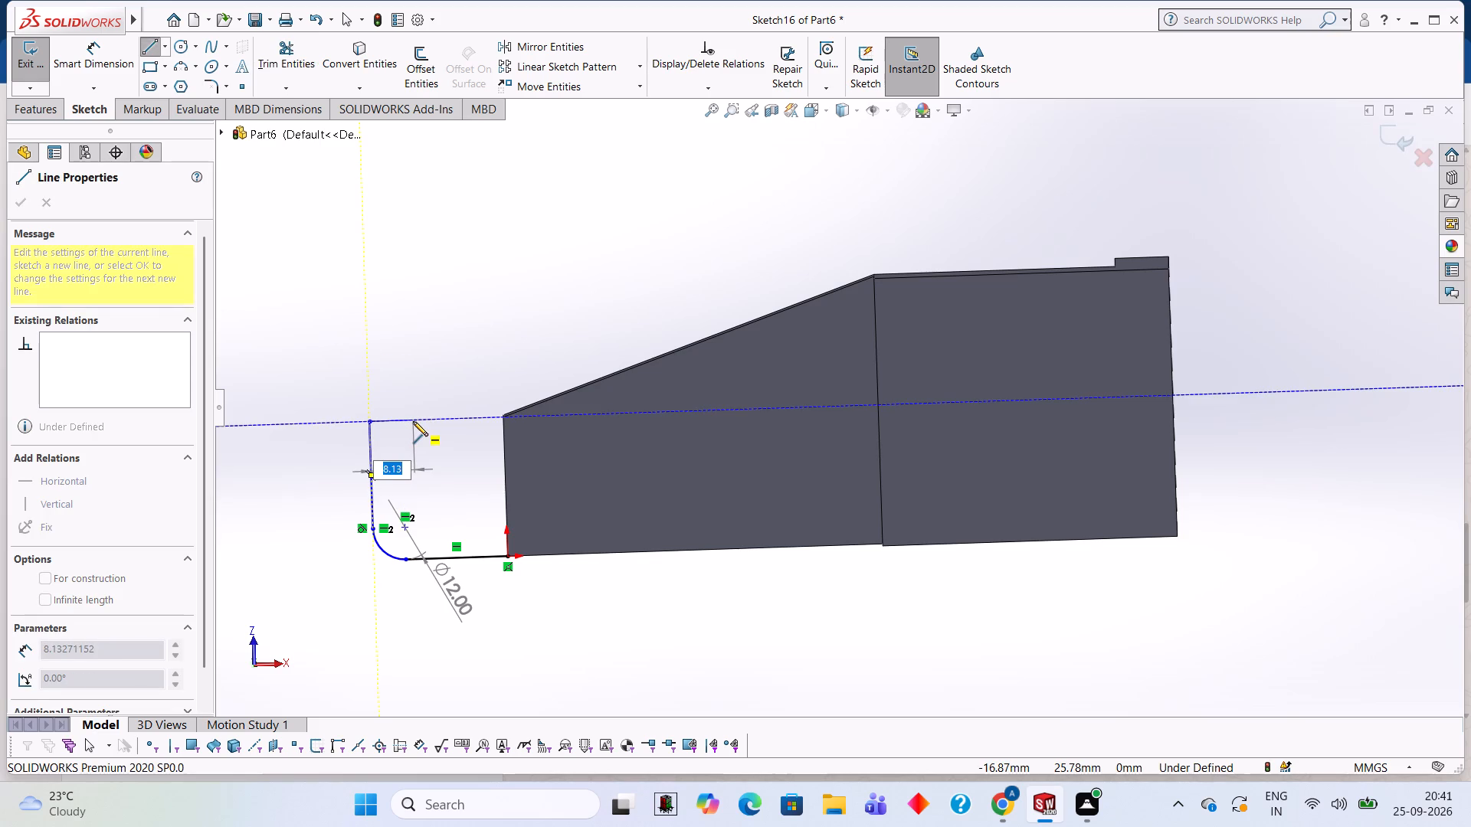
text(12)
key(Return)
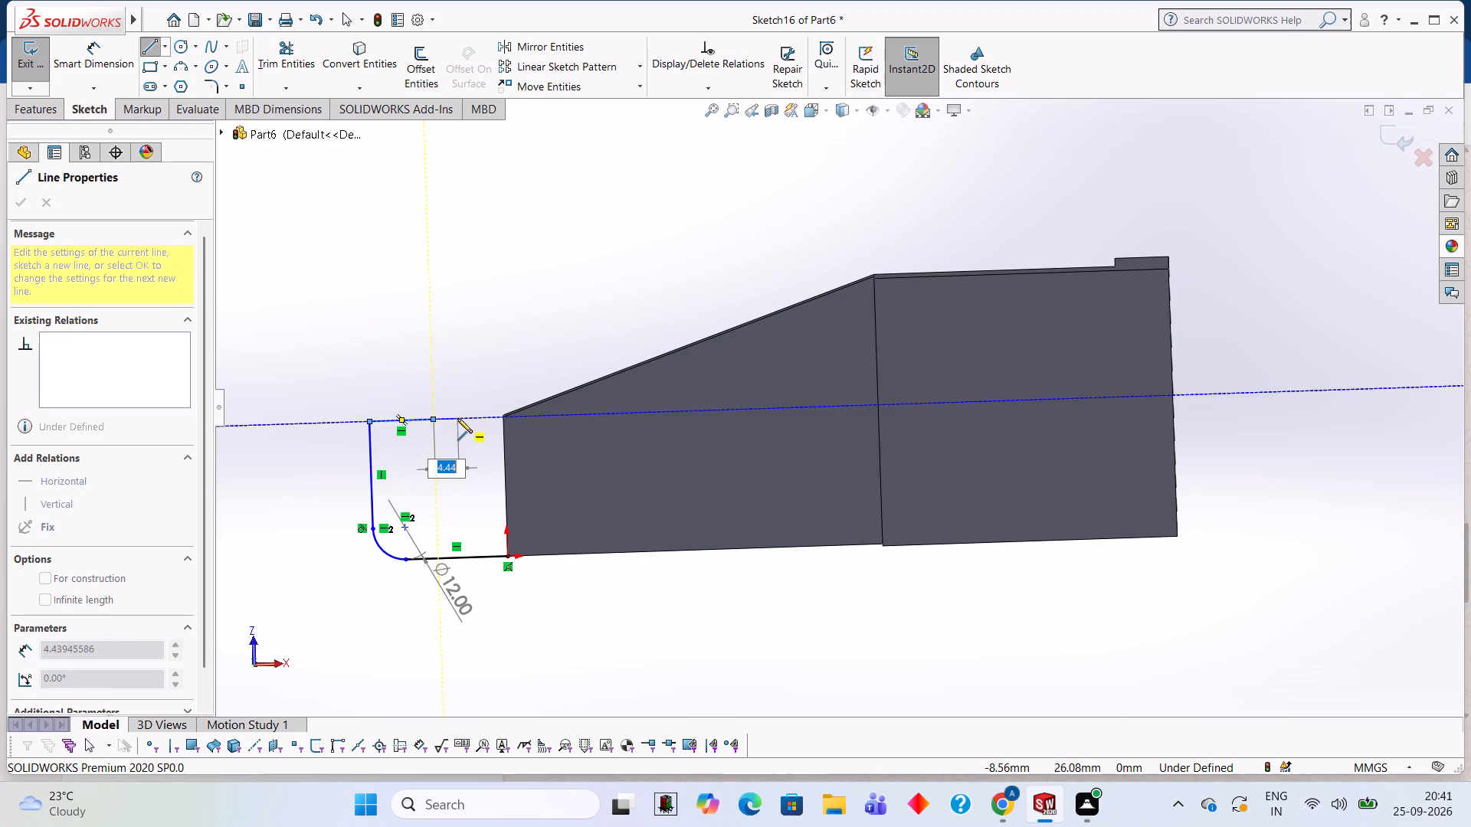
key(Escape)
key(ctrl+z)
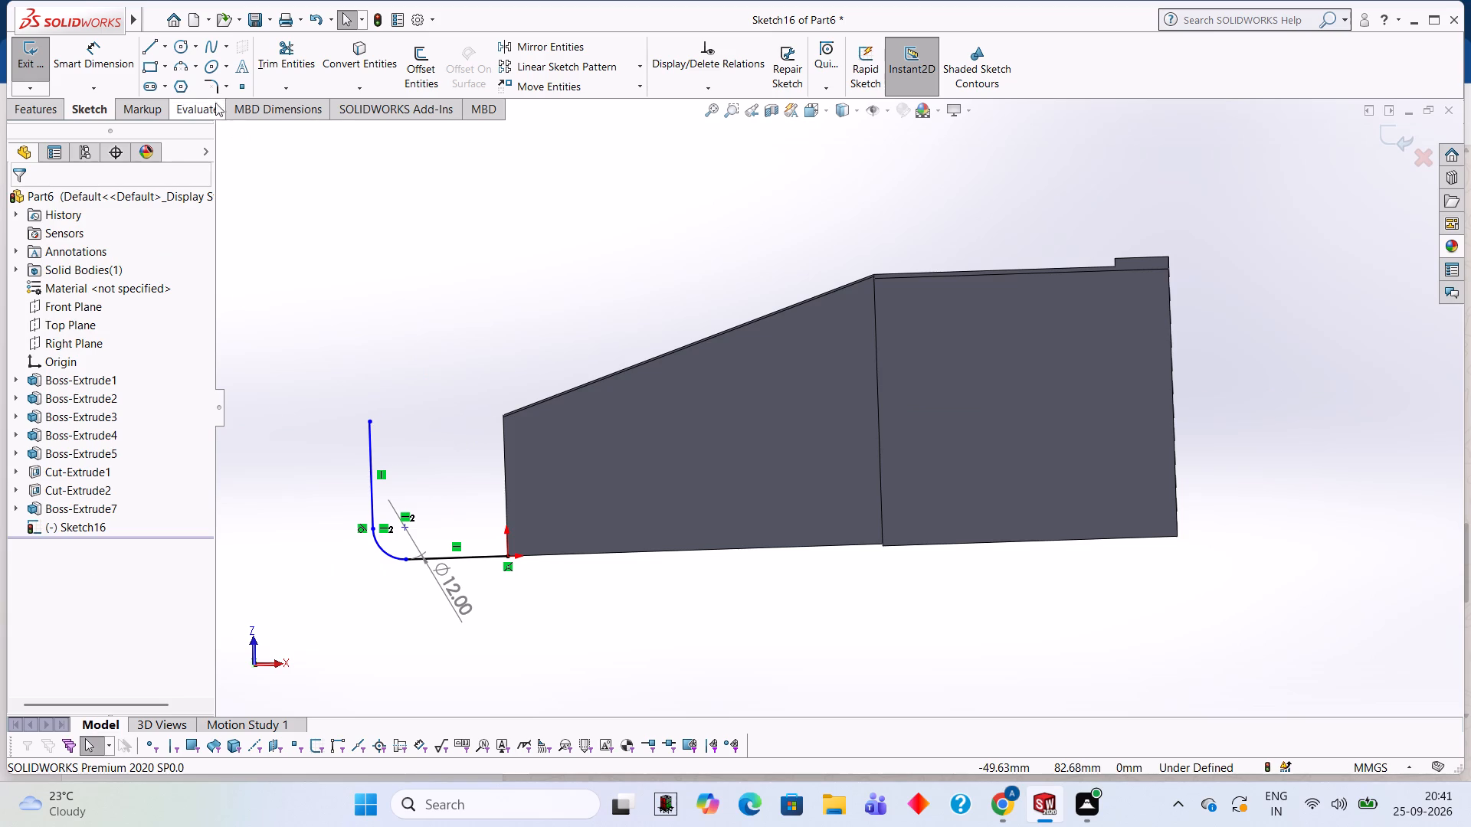
Draw a 6 mm horizontal line from the 20 mm vertical line's upper end towards the plate.
click(147, 46)
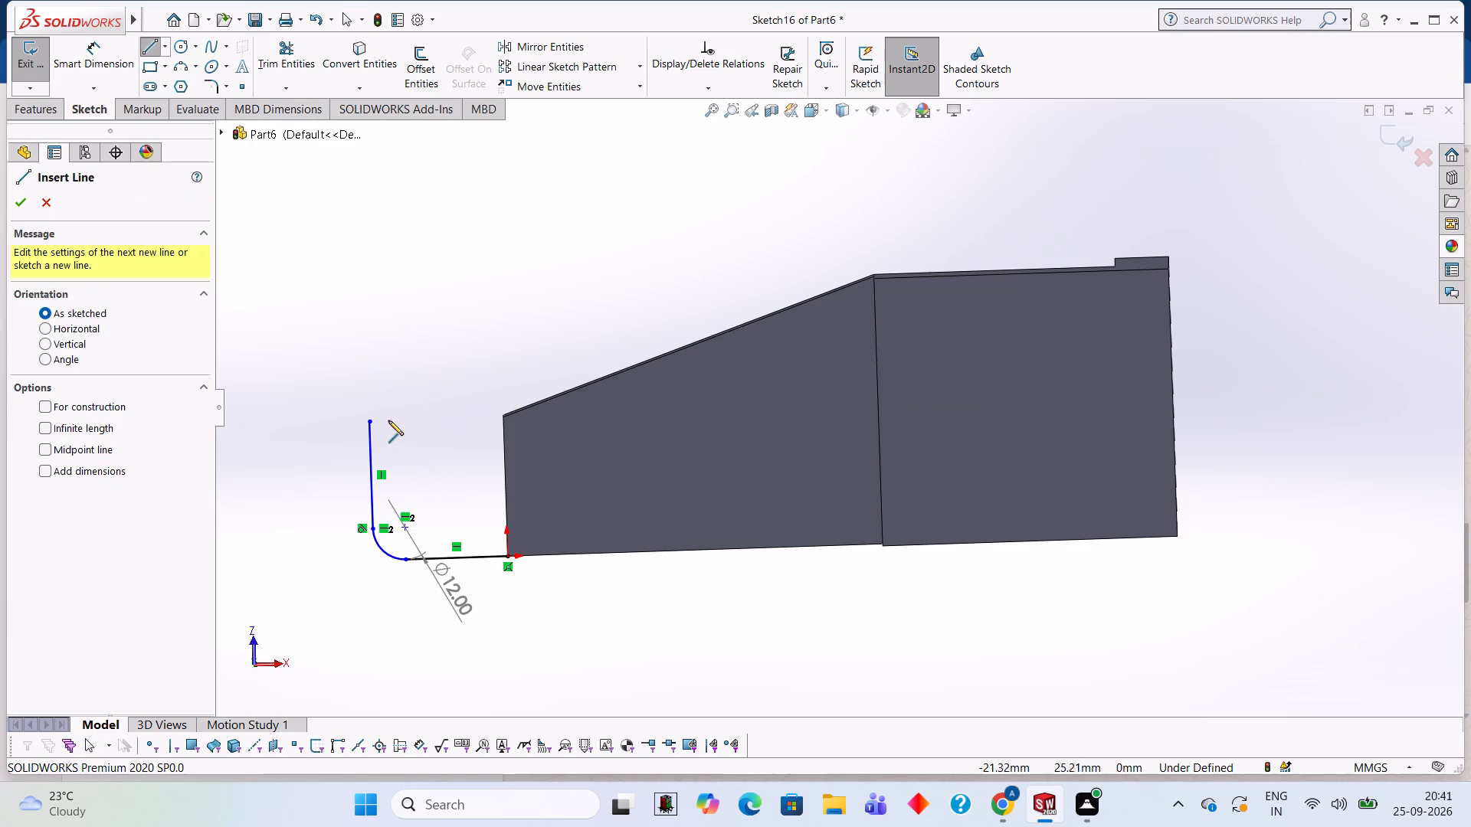
click(367, 420)
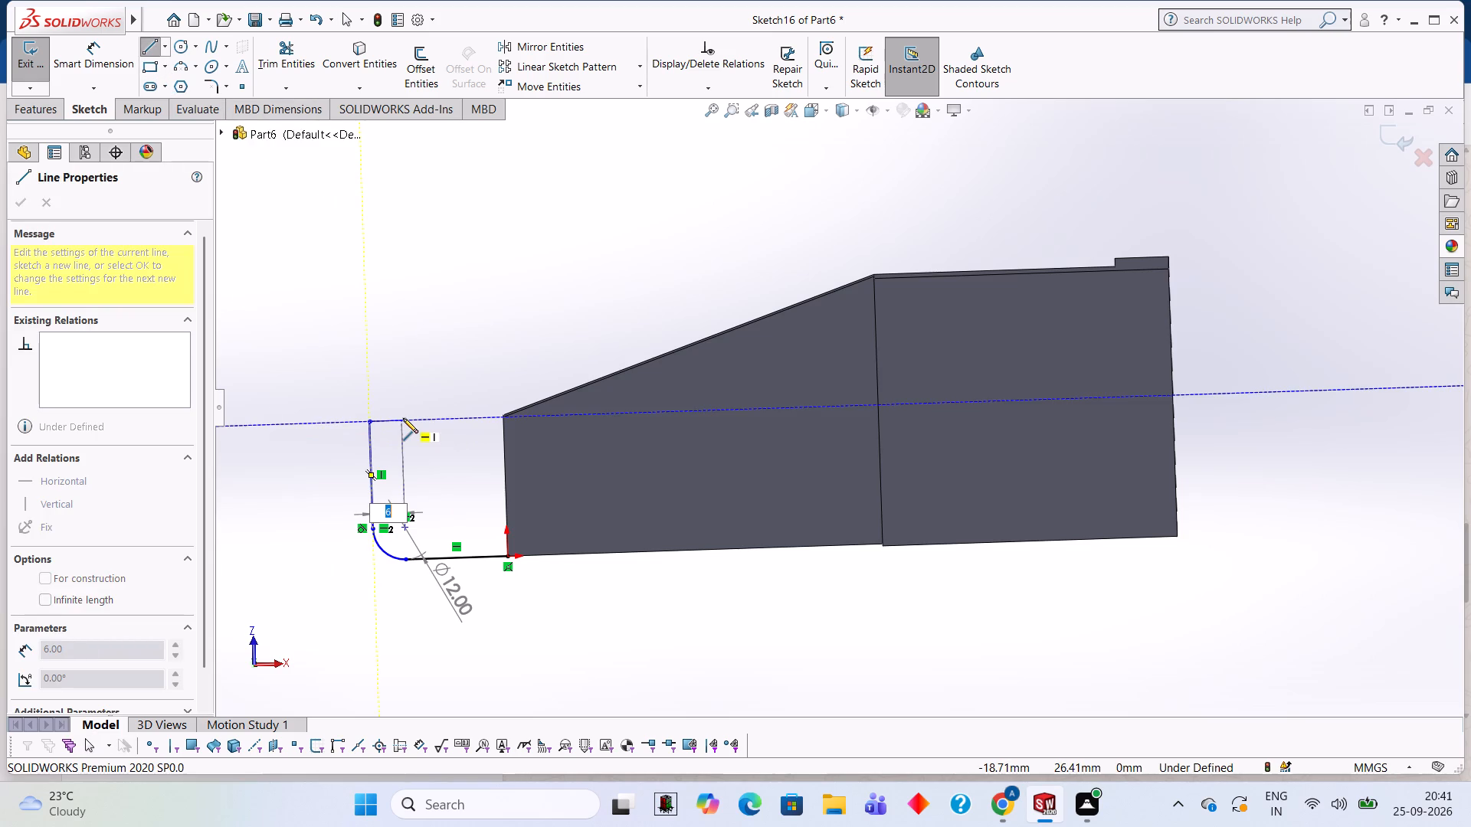
key(6)
key(Return)
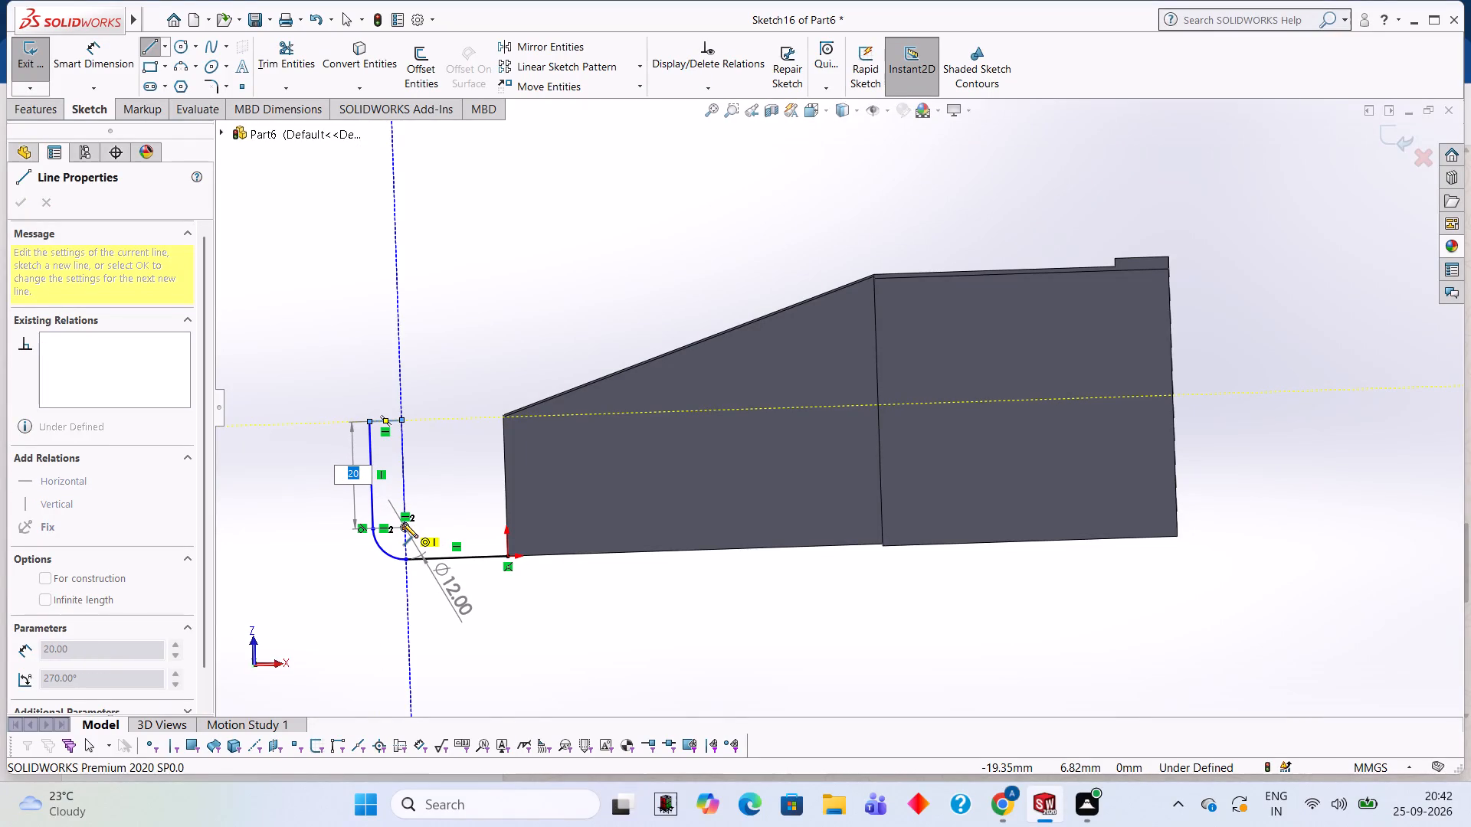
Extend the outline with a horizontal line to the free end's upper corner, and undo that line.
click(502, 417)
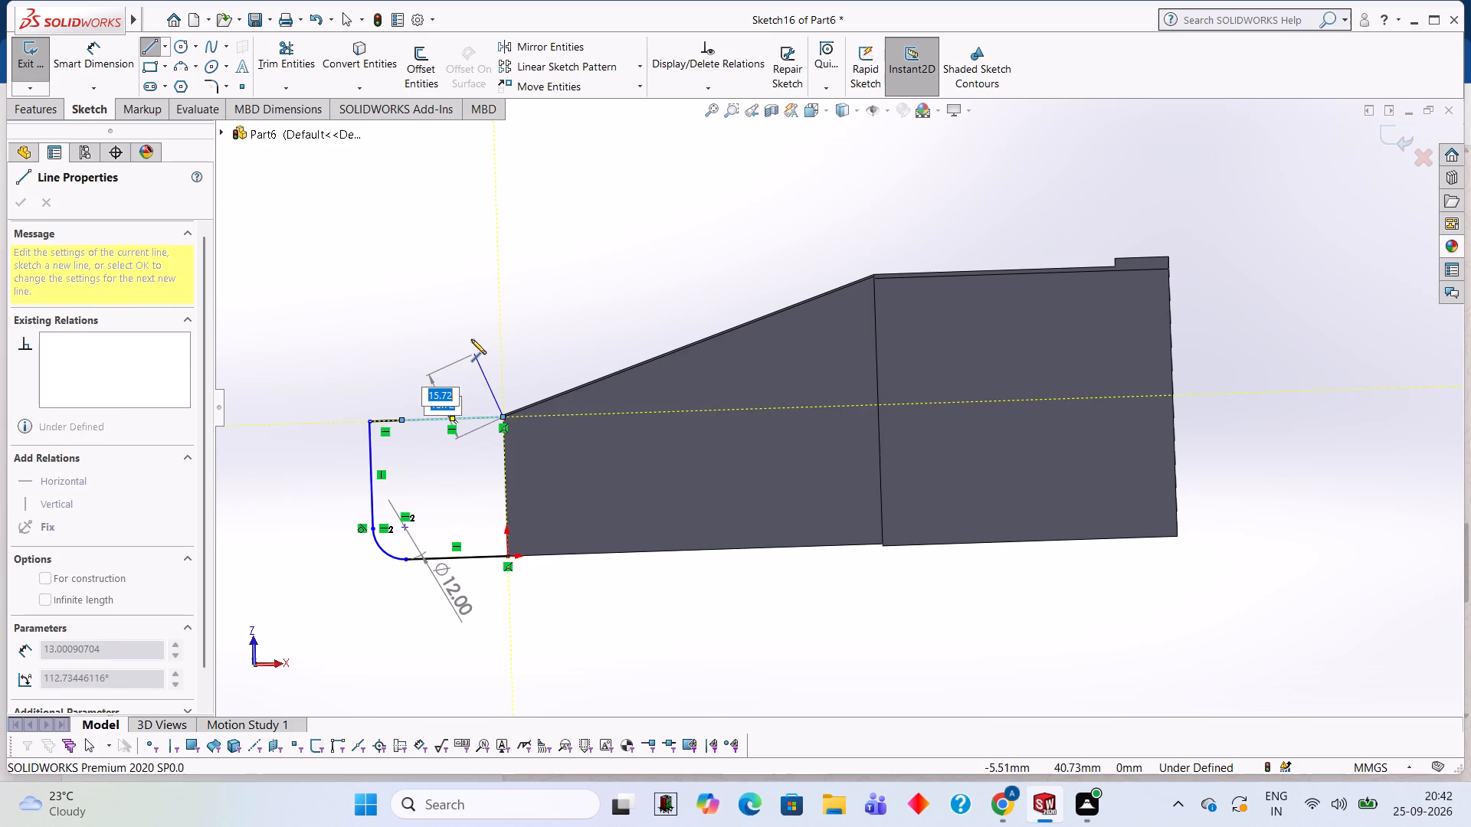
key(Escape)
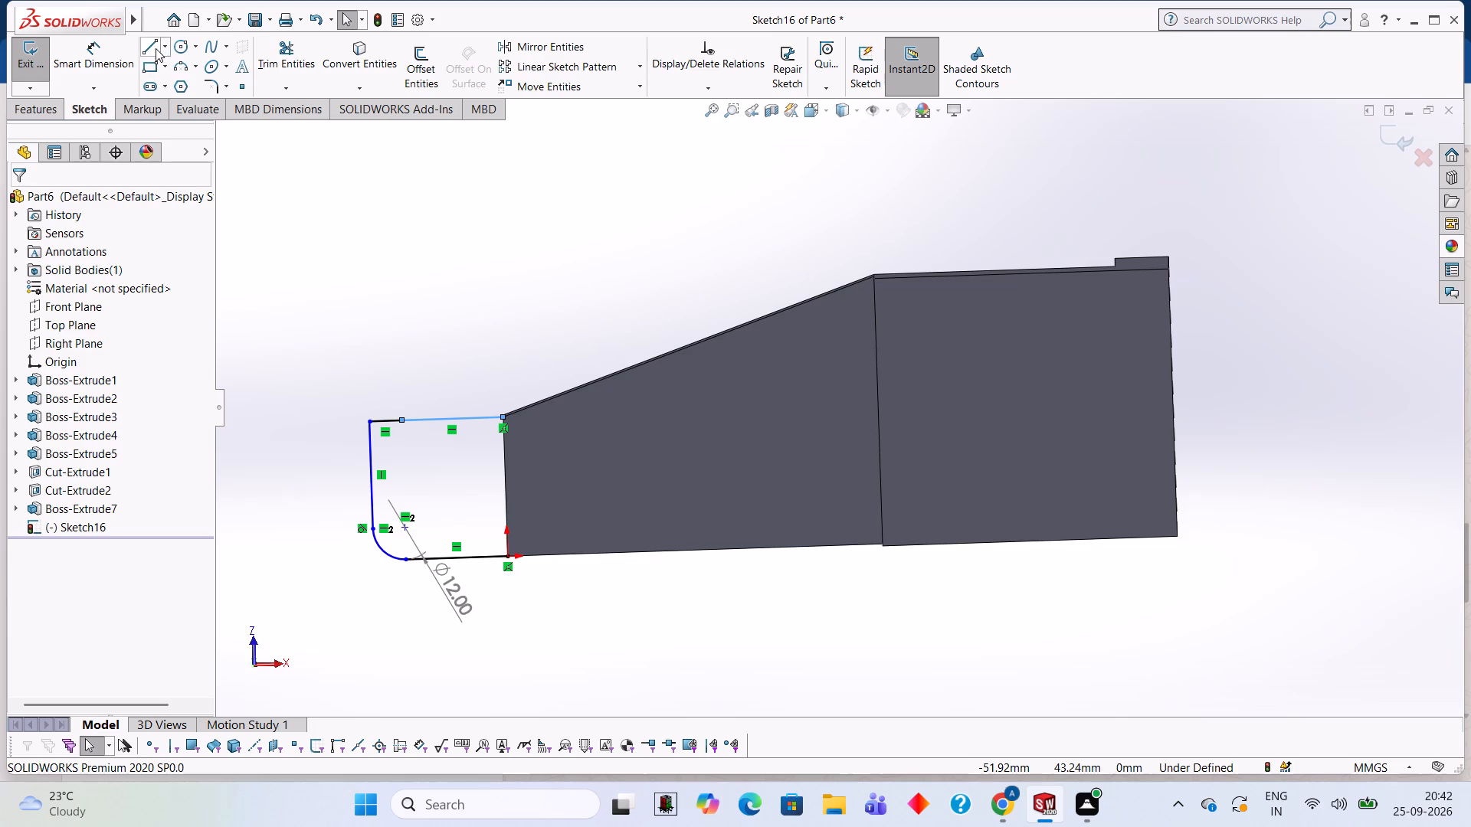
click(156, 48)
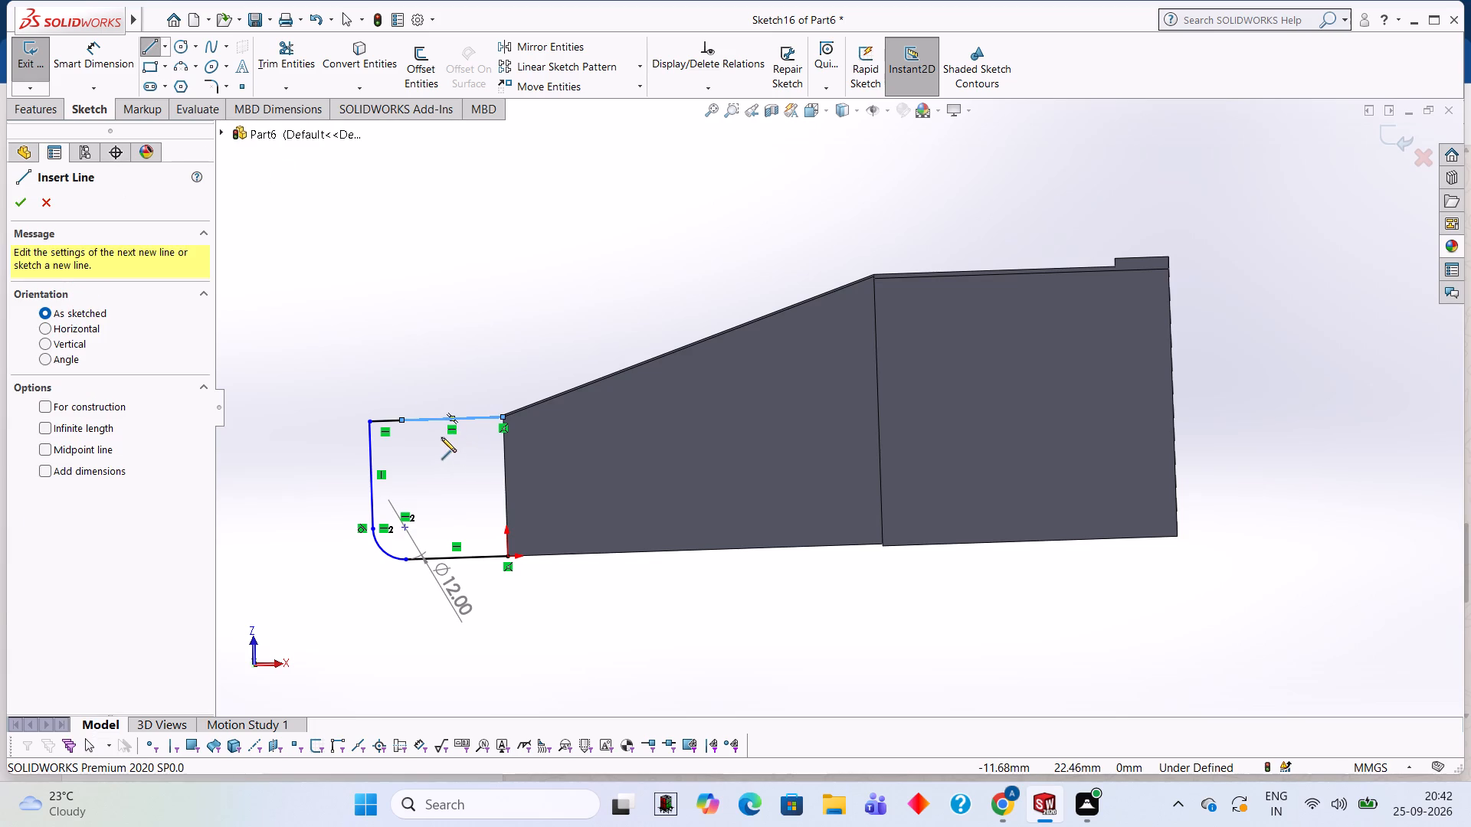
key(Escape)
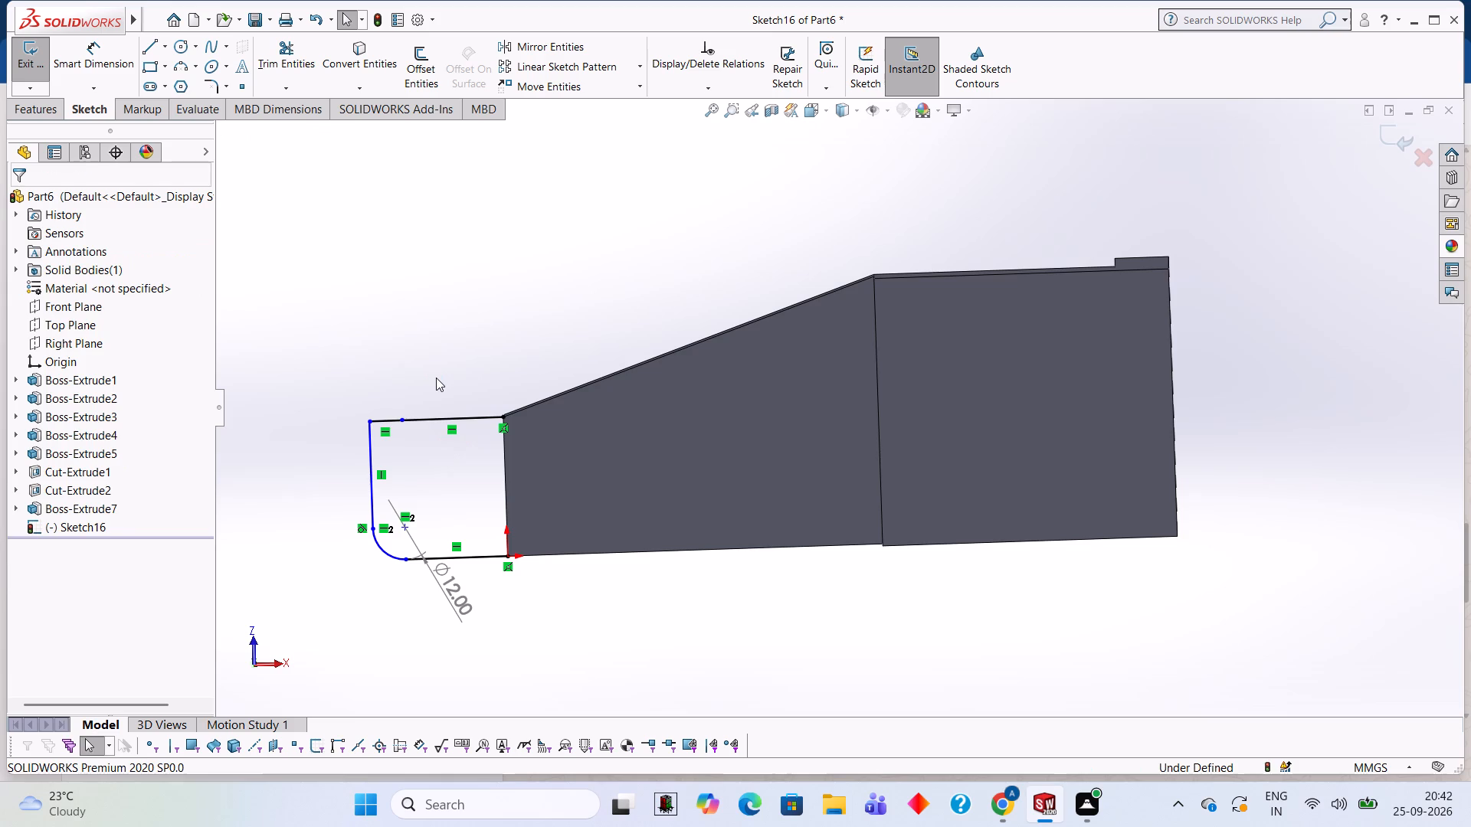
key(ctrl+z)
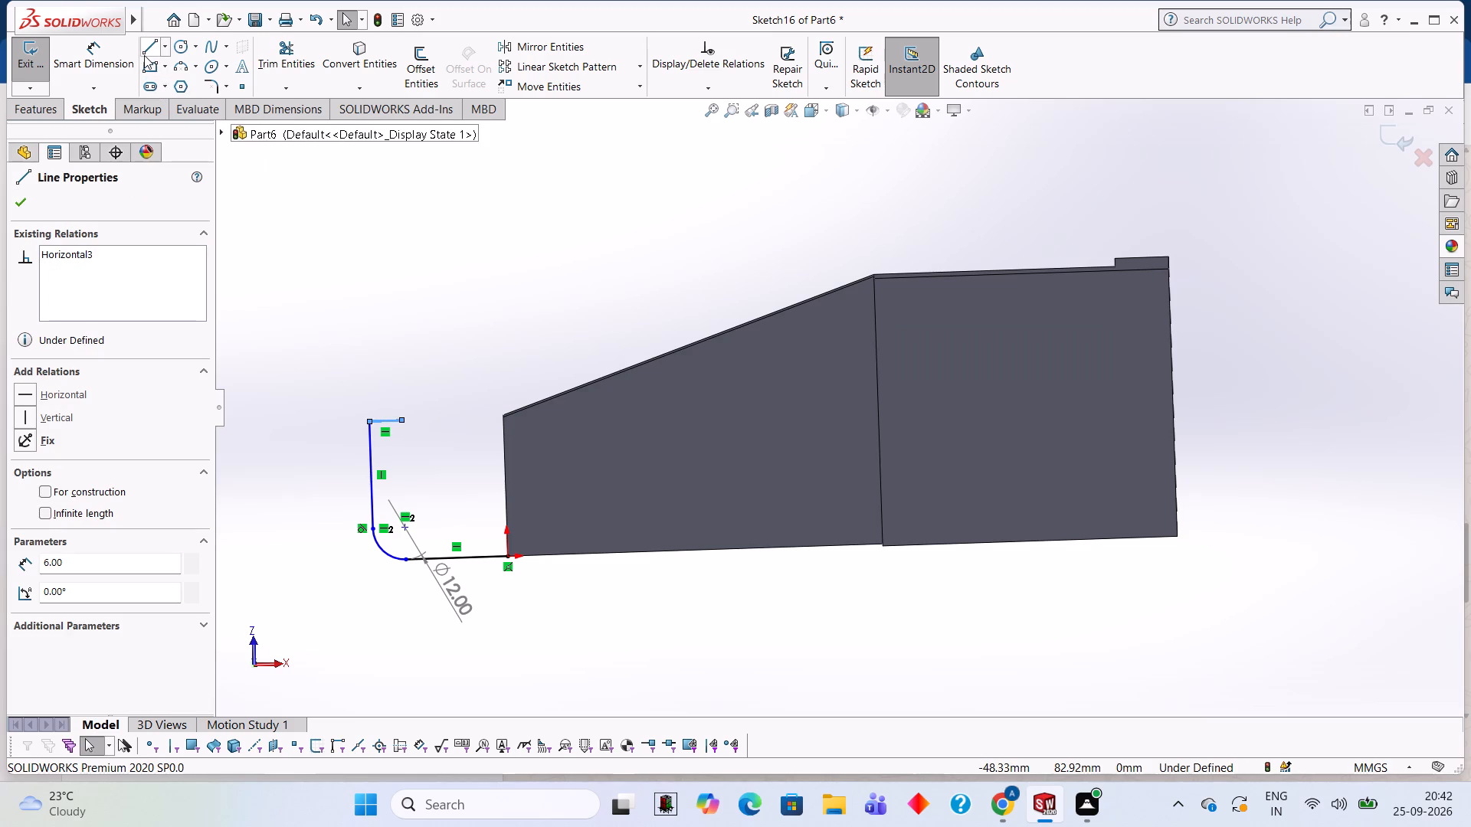
Draw a 26 mm vertical line up the free-end edge from the origin and a 6 mm horizontal line outward from its top.
click(143, 54)
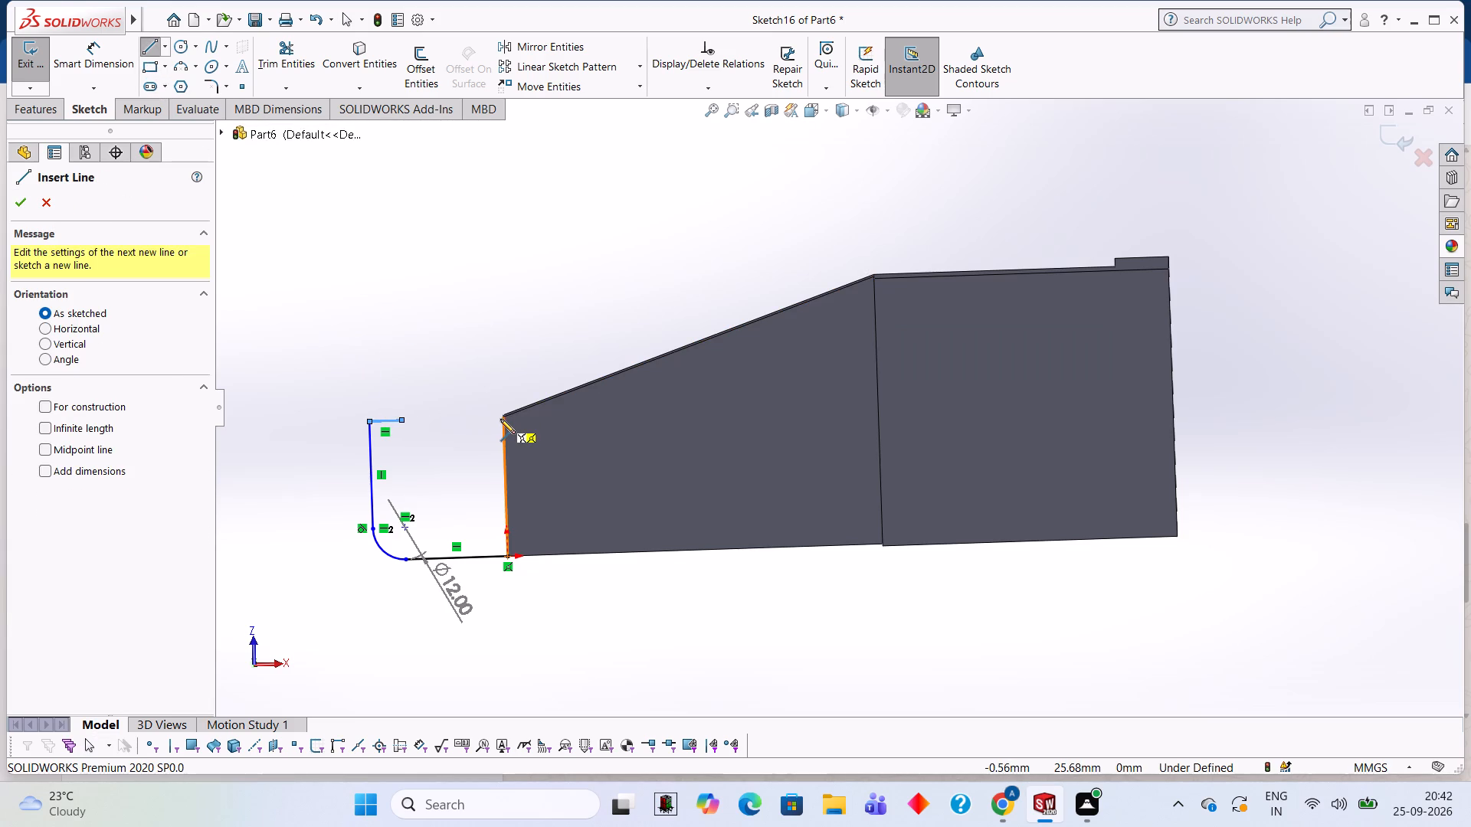
scroll(513, 408, down, 2)
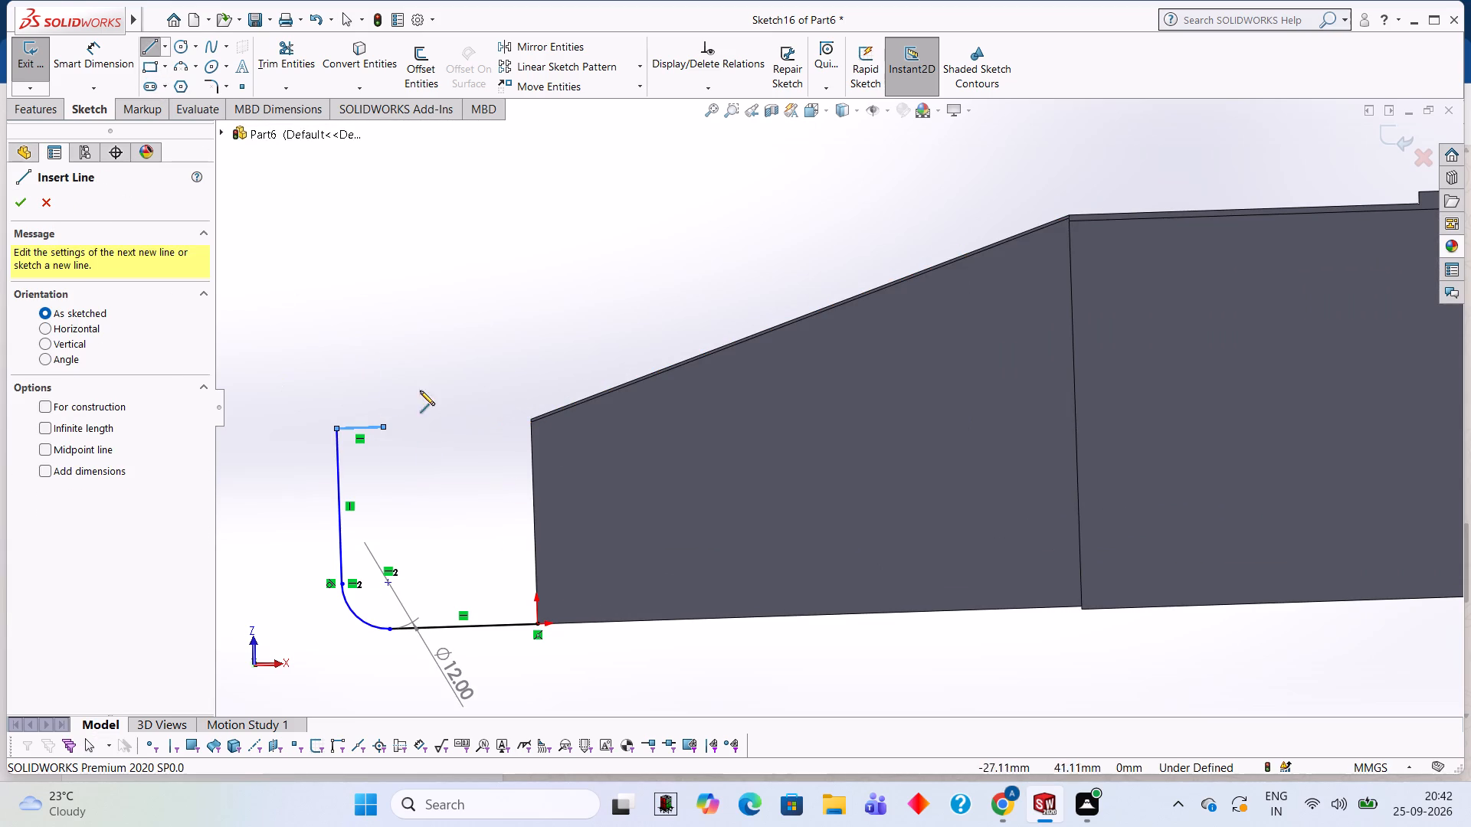
click(537, 623)
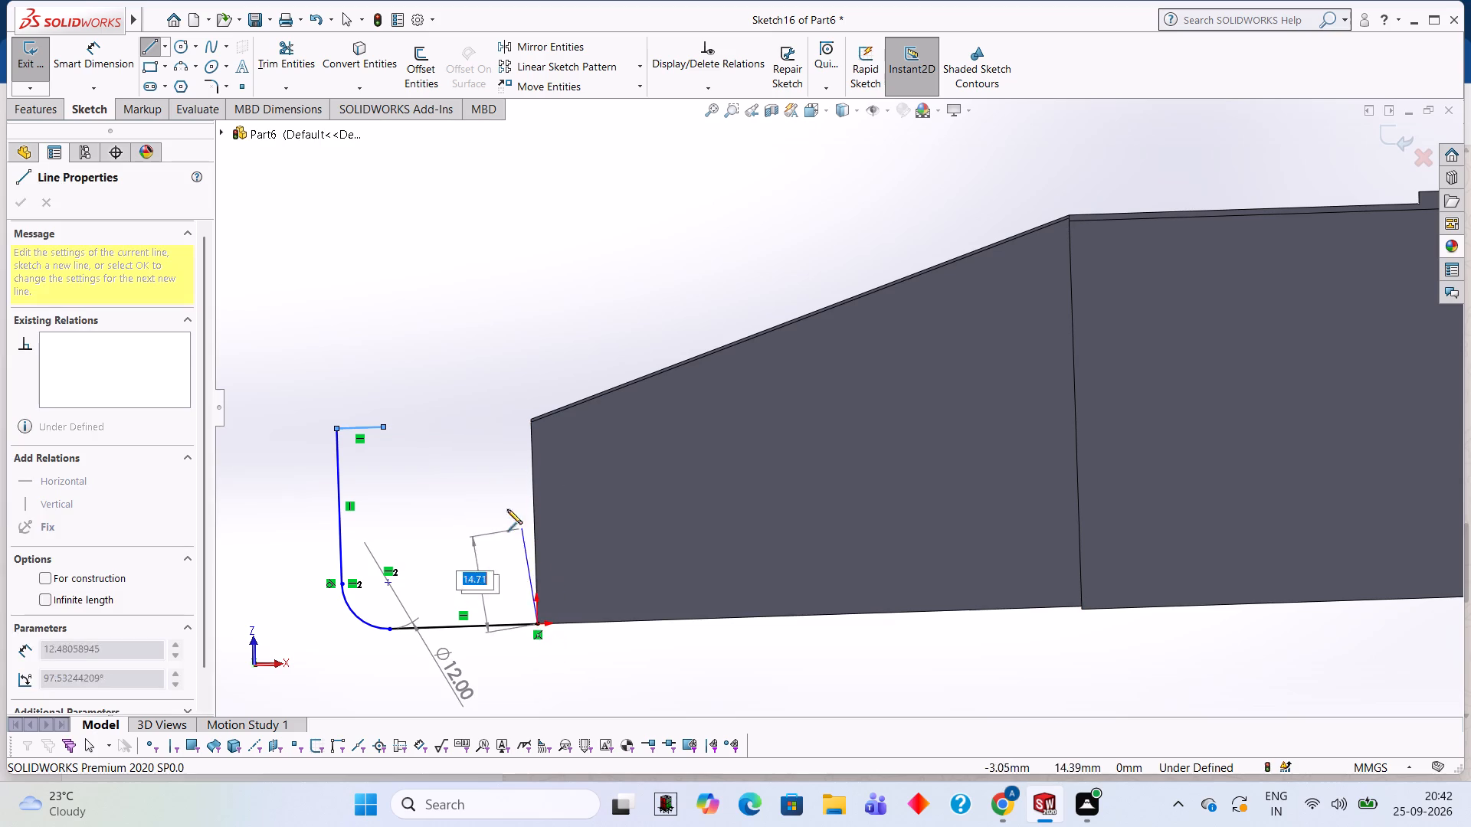
click(530, 422)
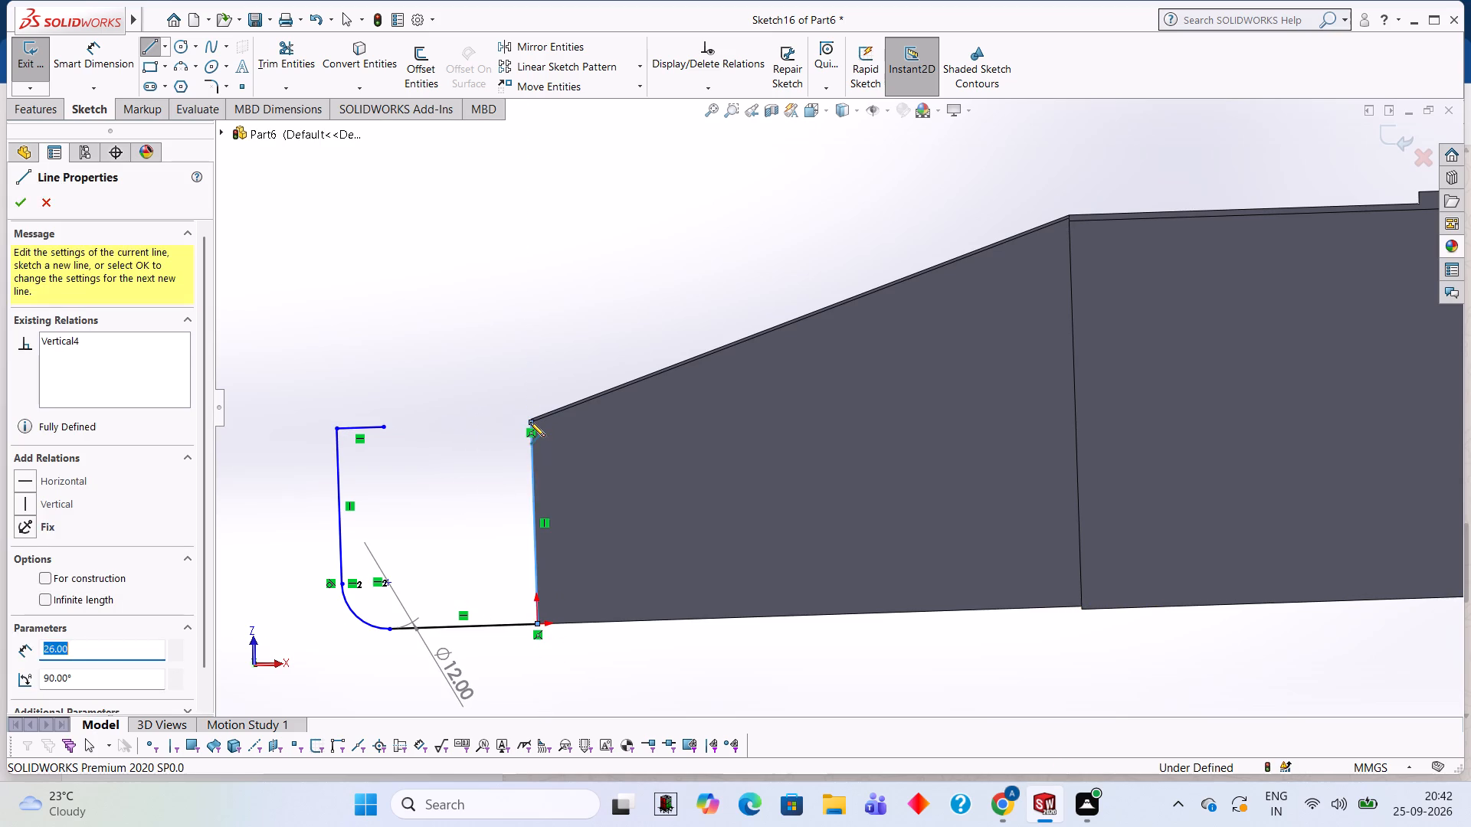
key(6)
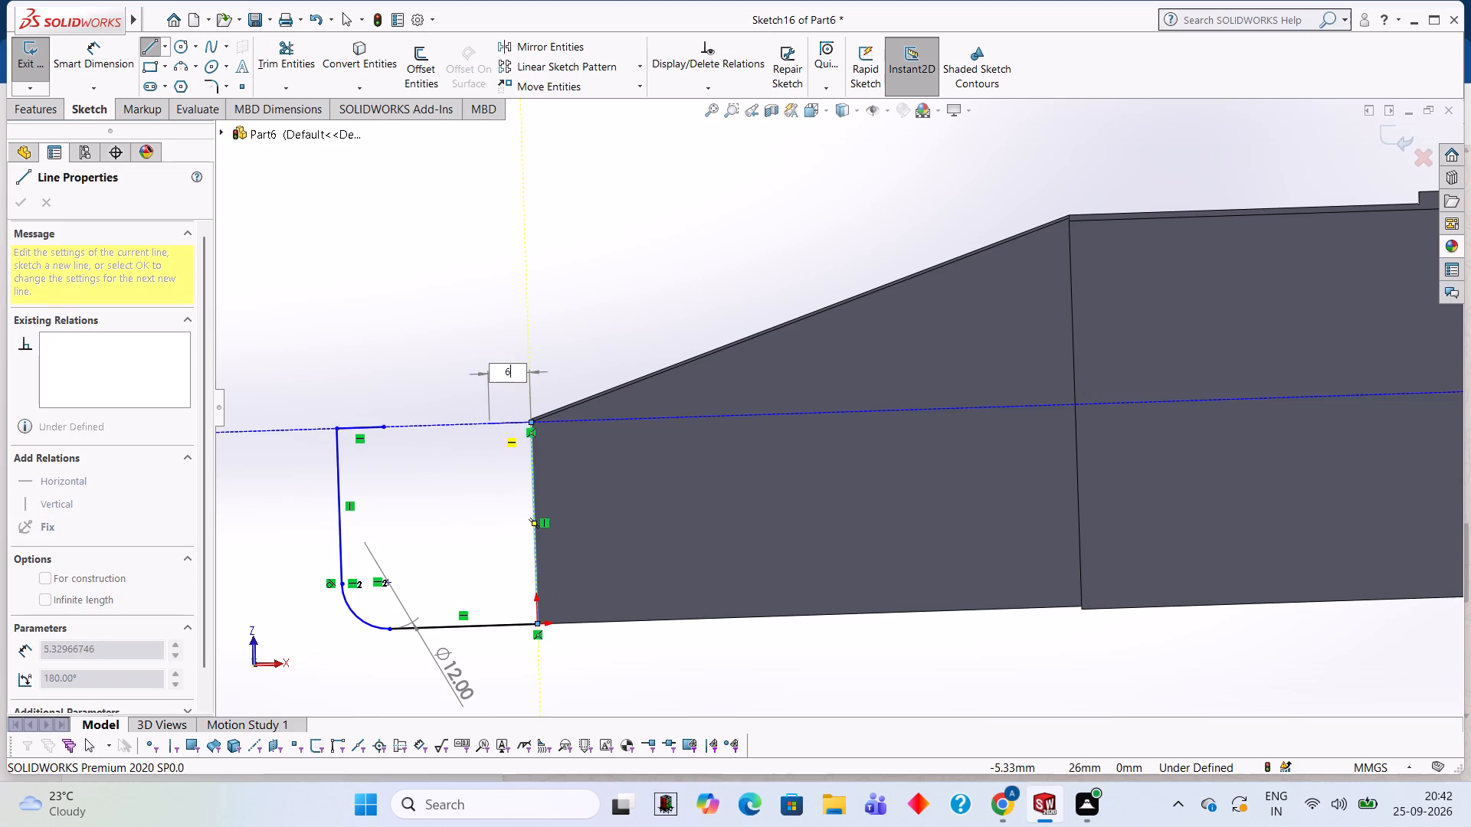
key(Return)
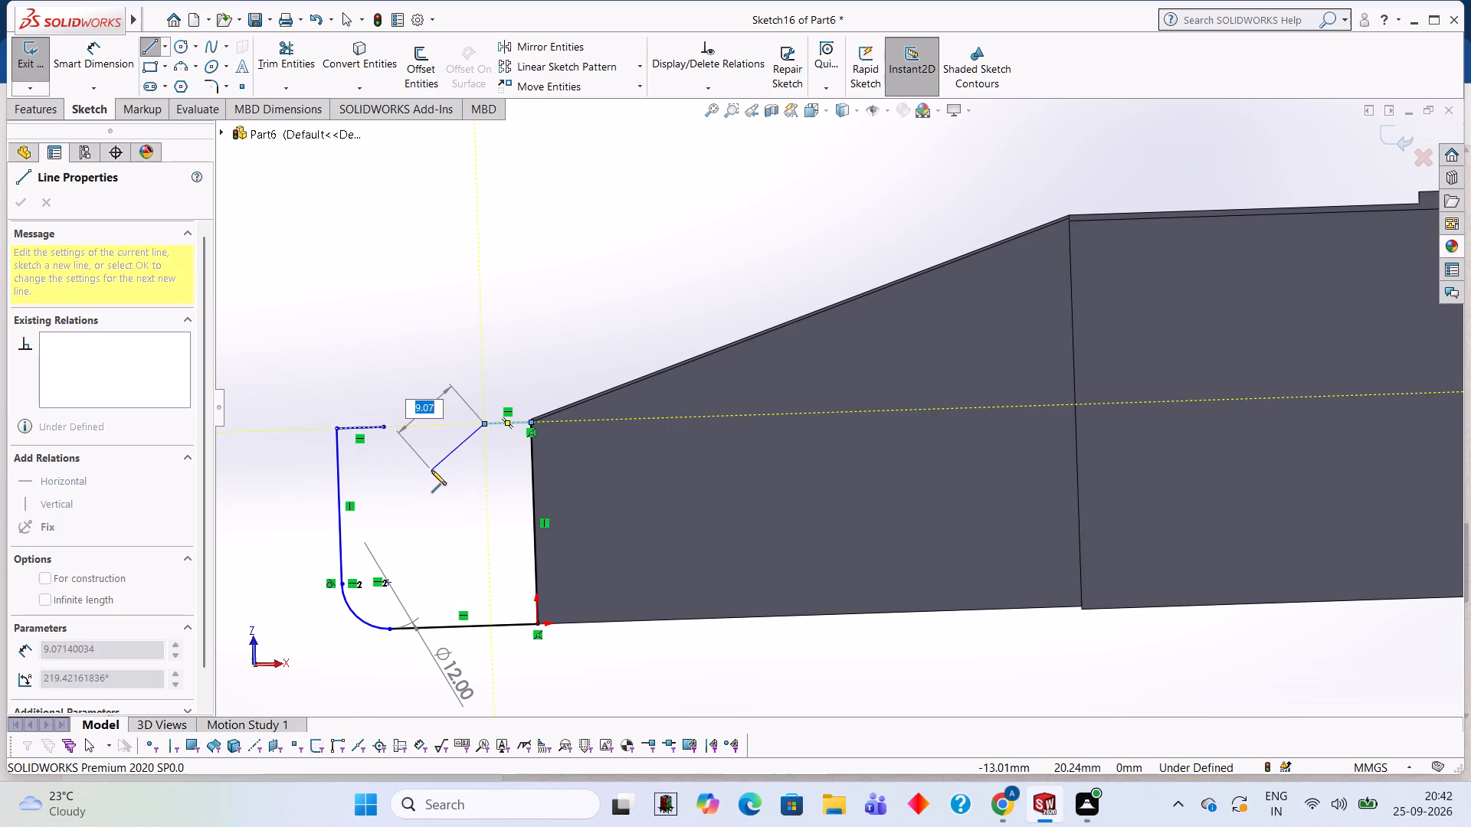
key(Escape)
Close the upper gap with a 13 mm horizontal line joining the two 6 mm lines.
click(156, 47)
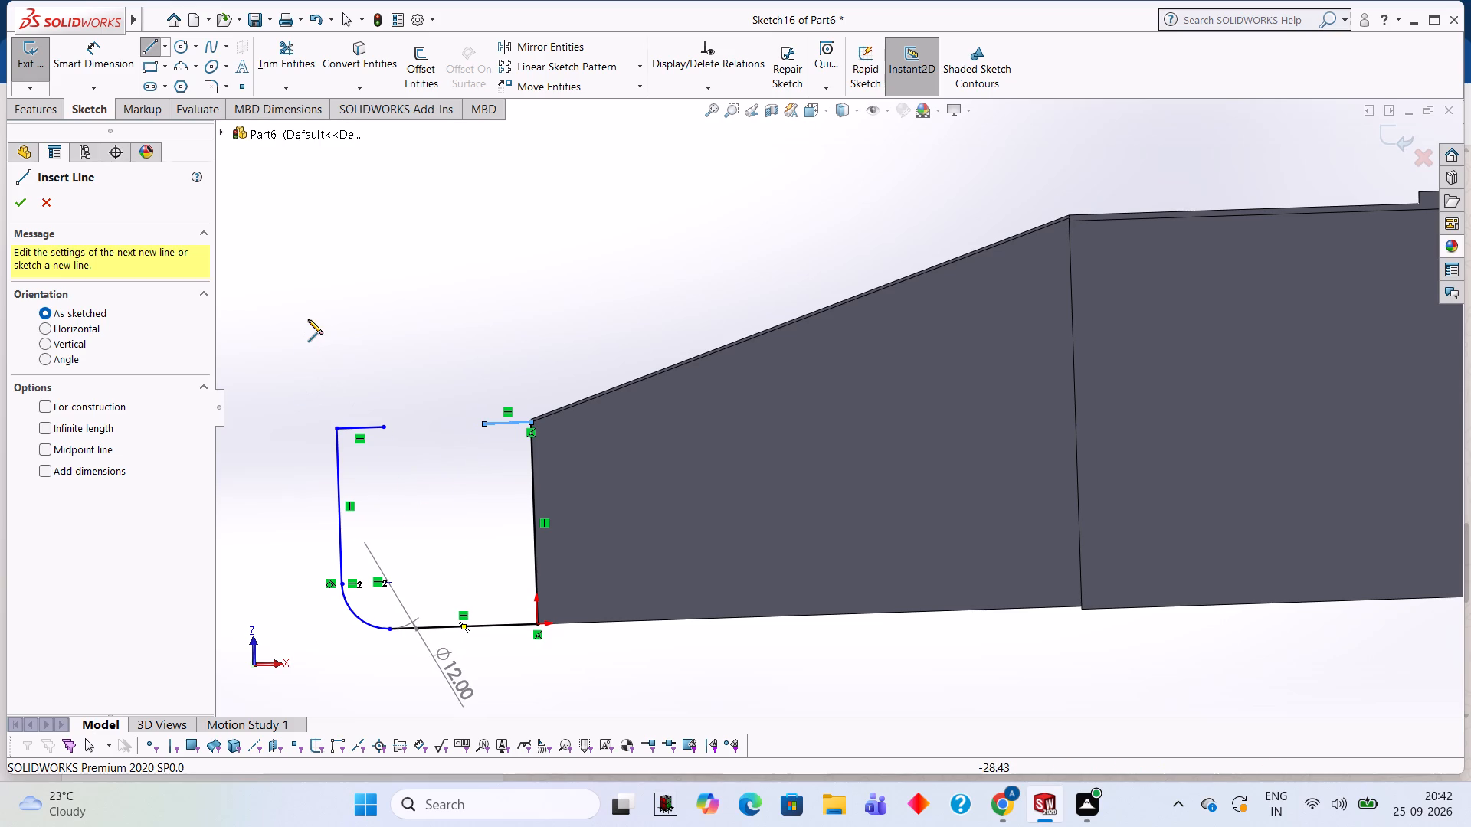
middle_click(461, 349)
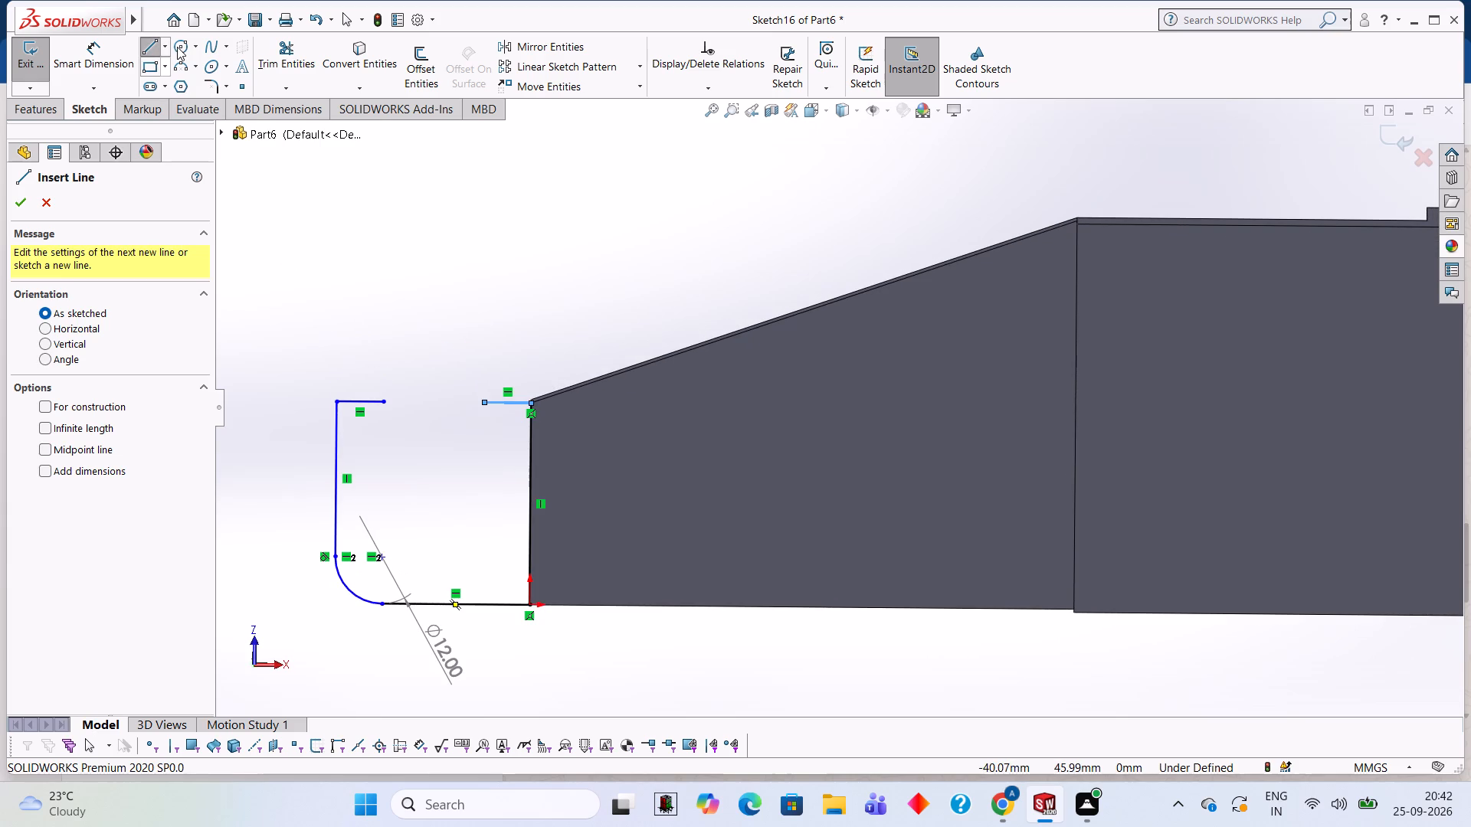
click(383, 403)
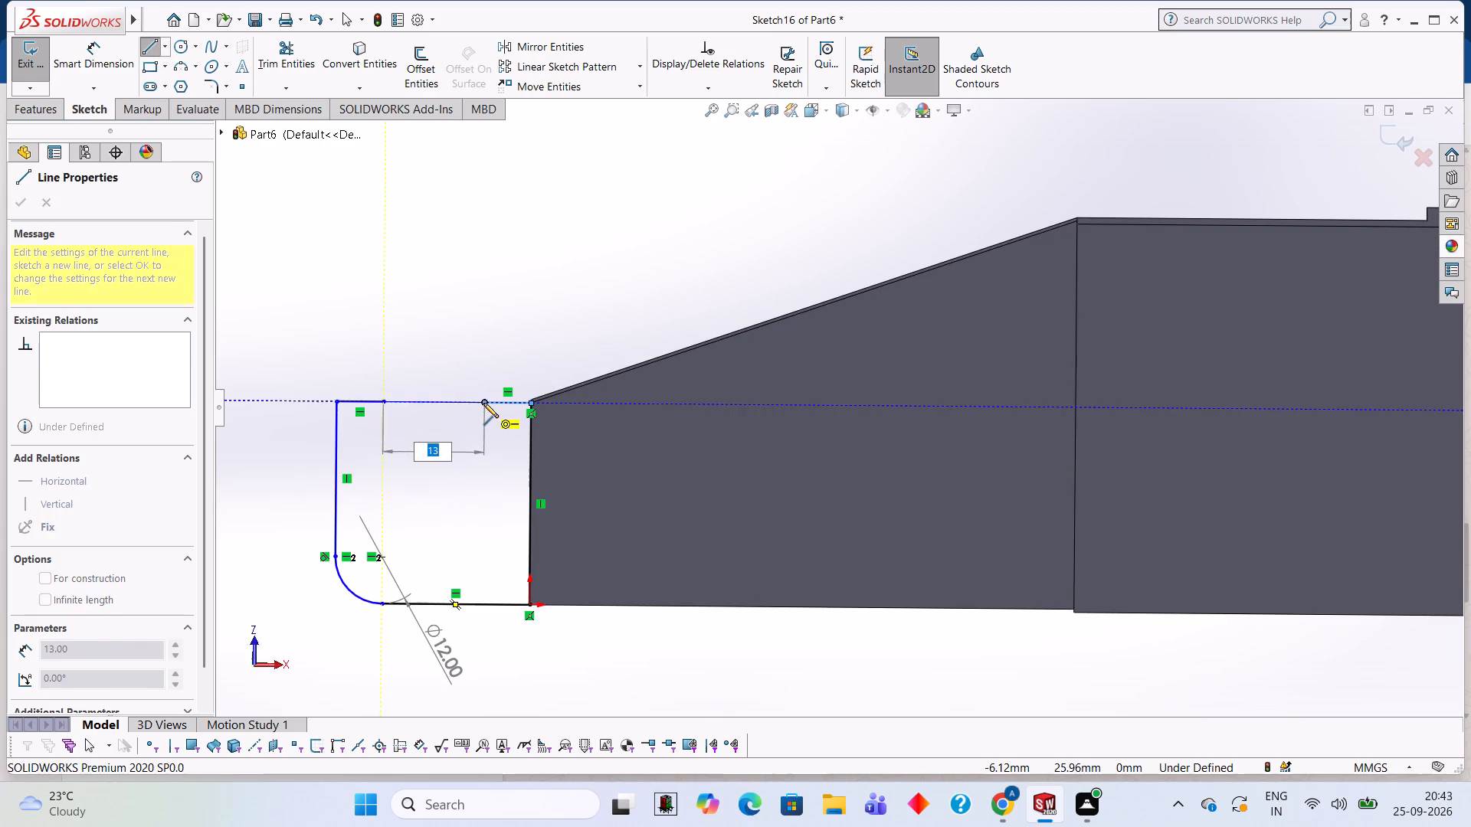
click(483, 403)
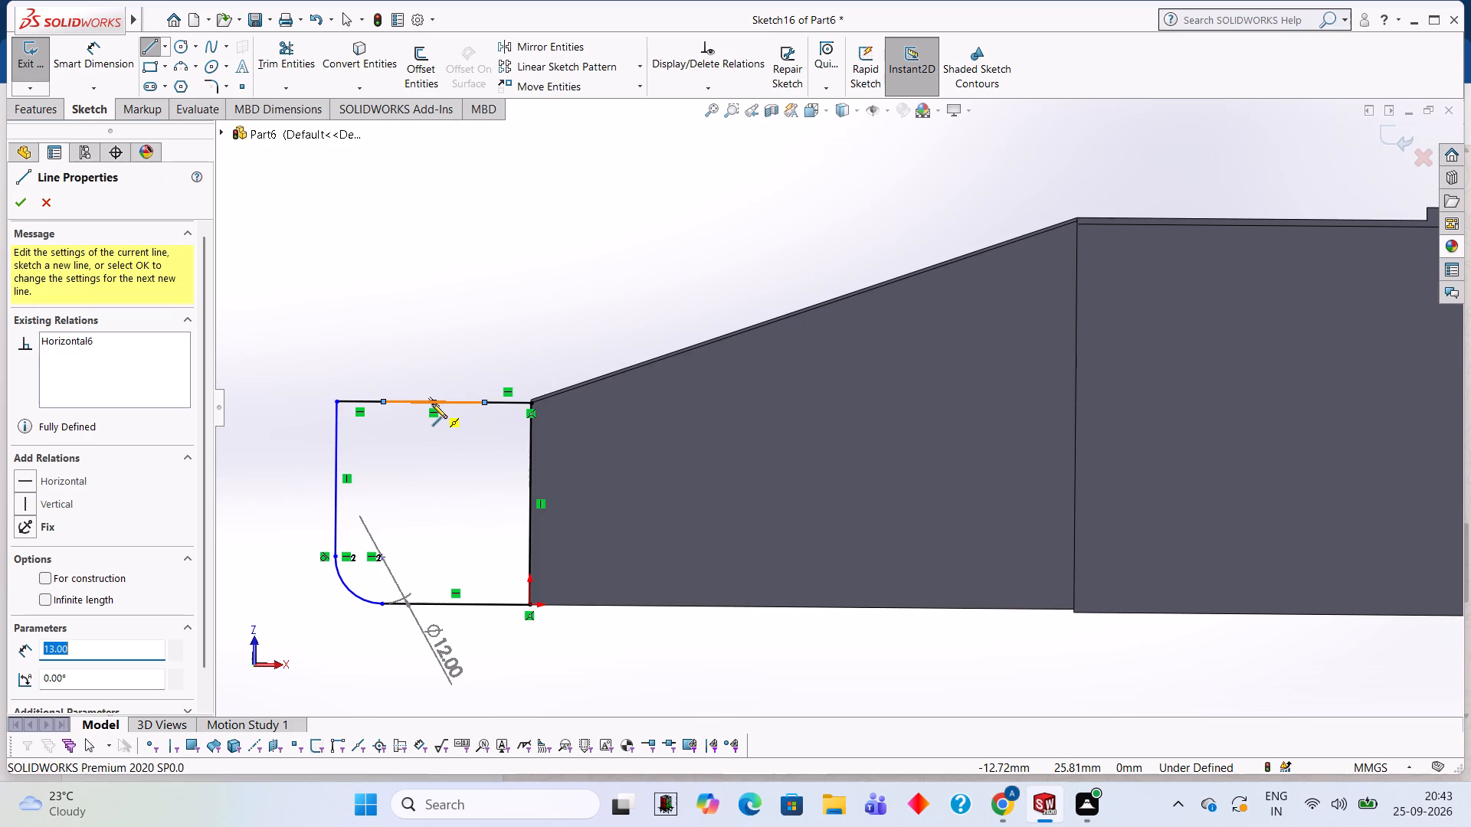
Draw a 10 mm vertical line downward from the midpoint of the 13 mm line.
click(432, 404)
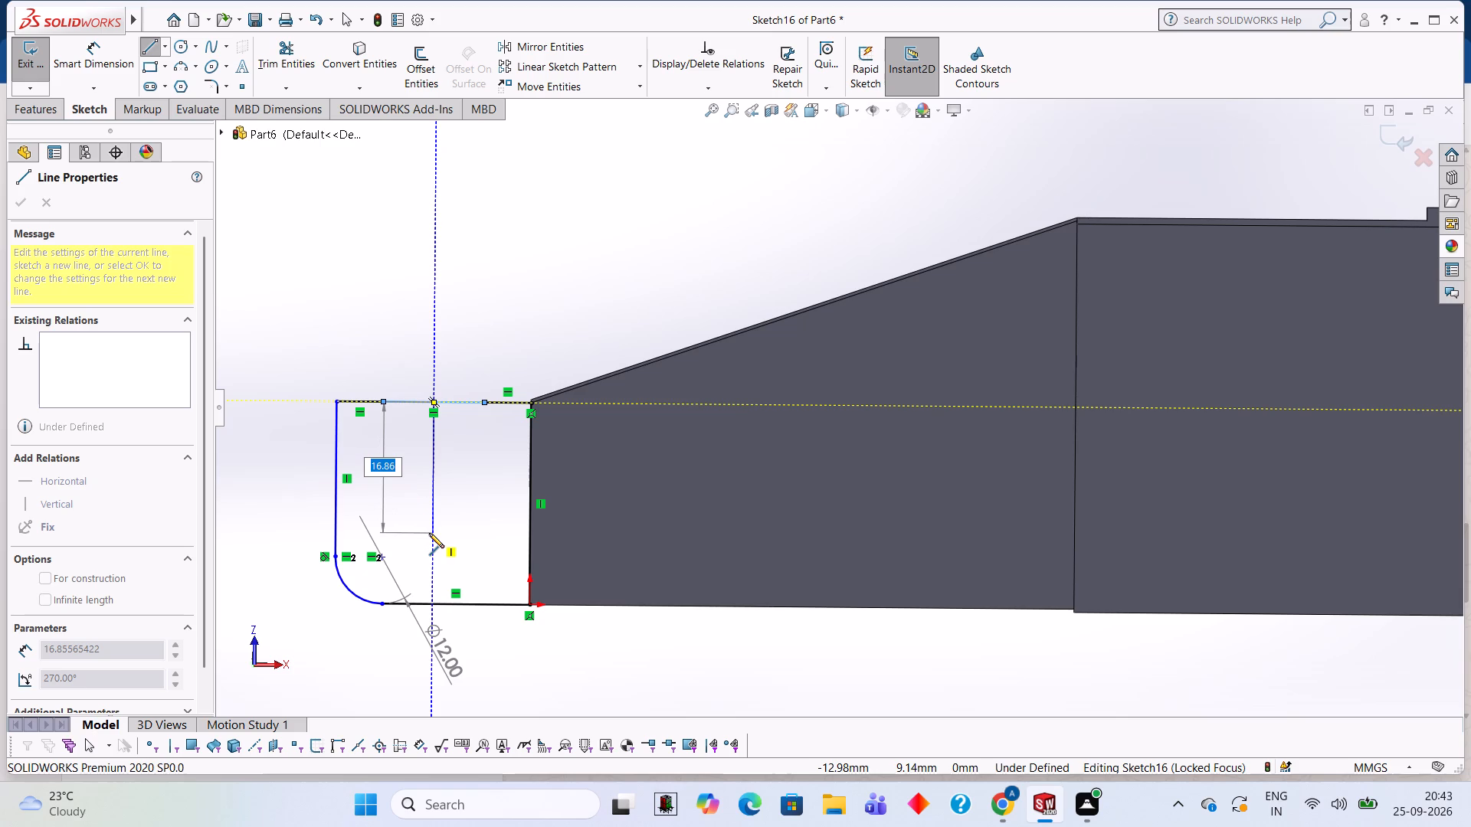
text(10)
key(Return)
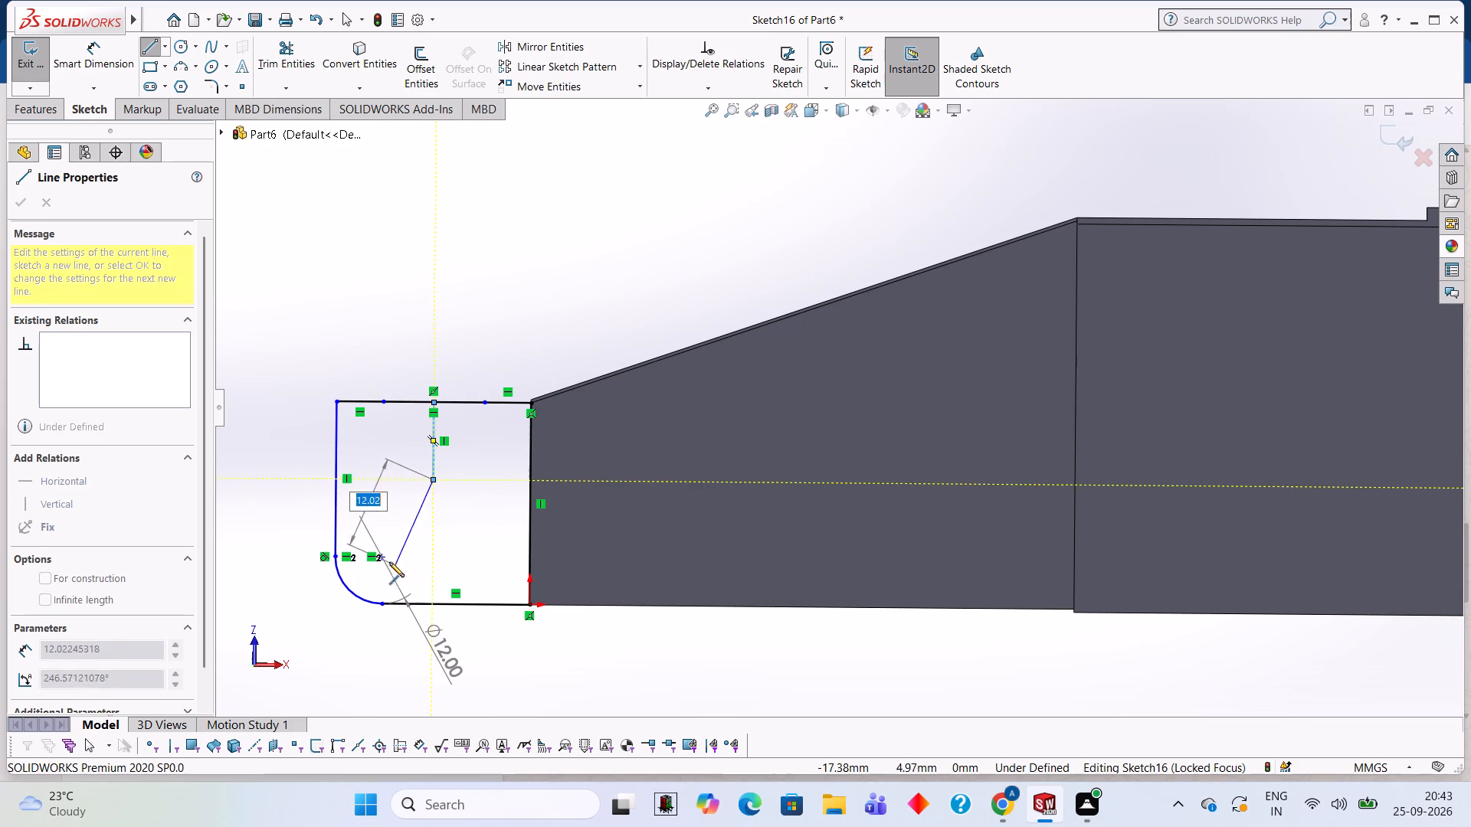
key(Escape)
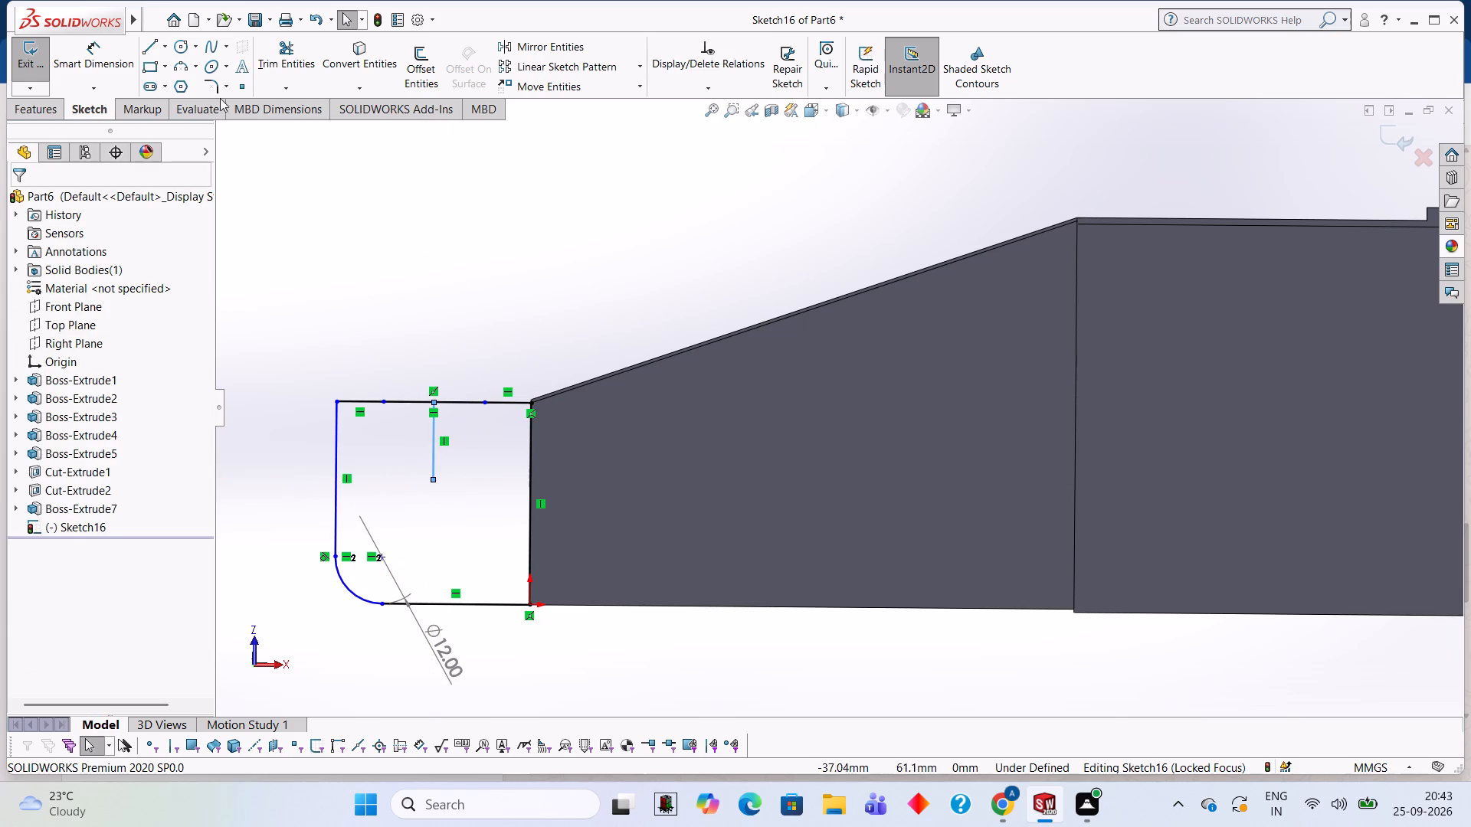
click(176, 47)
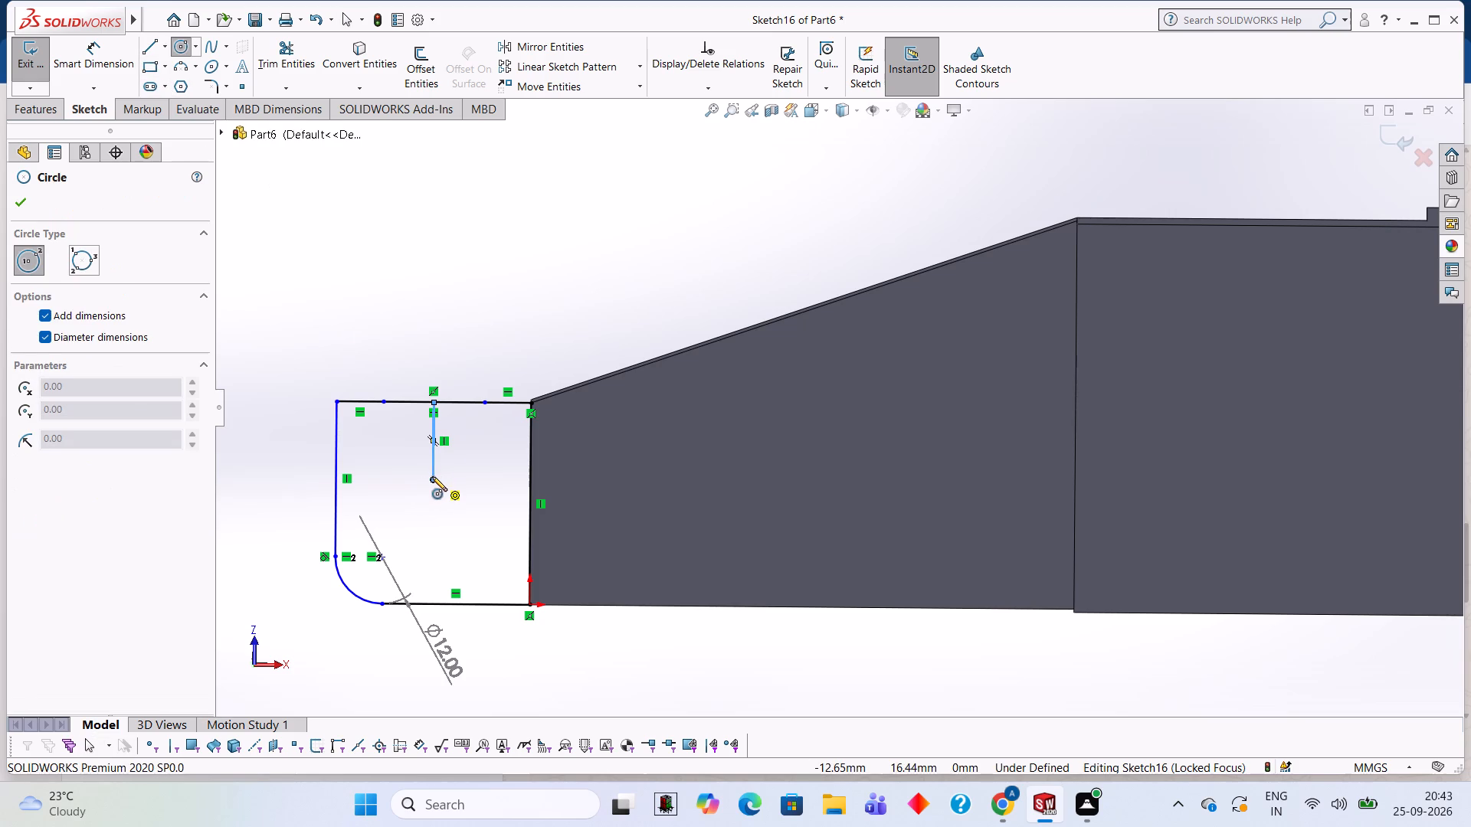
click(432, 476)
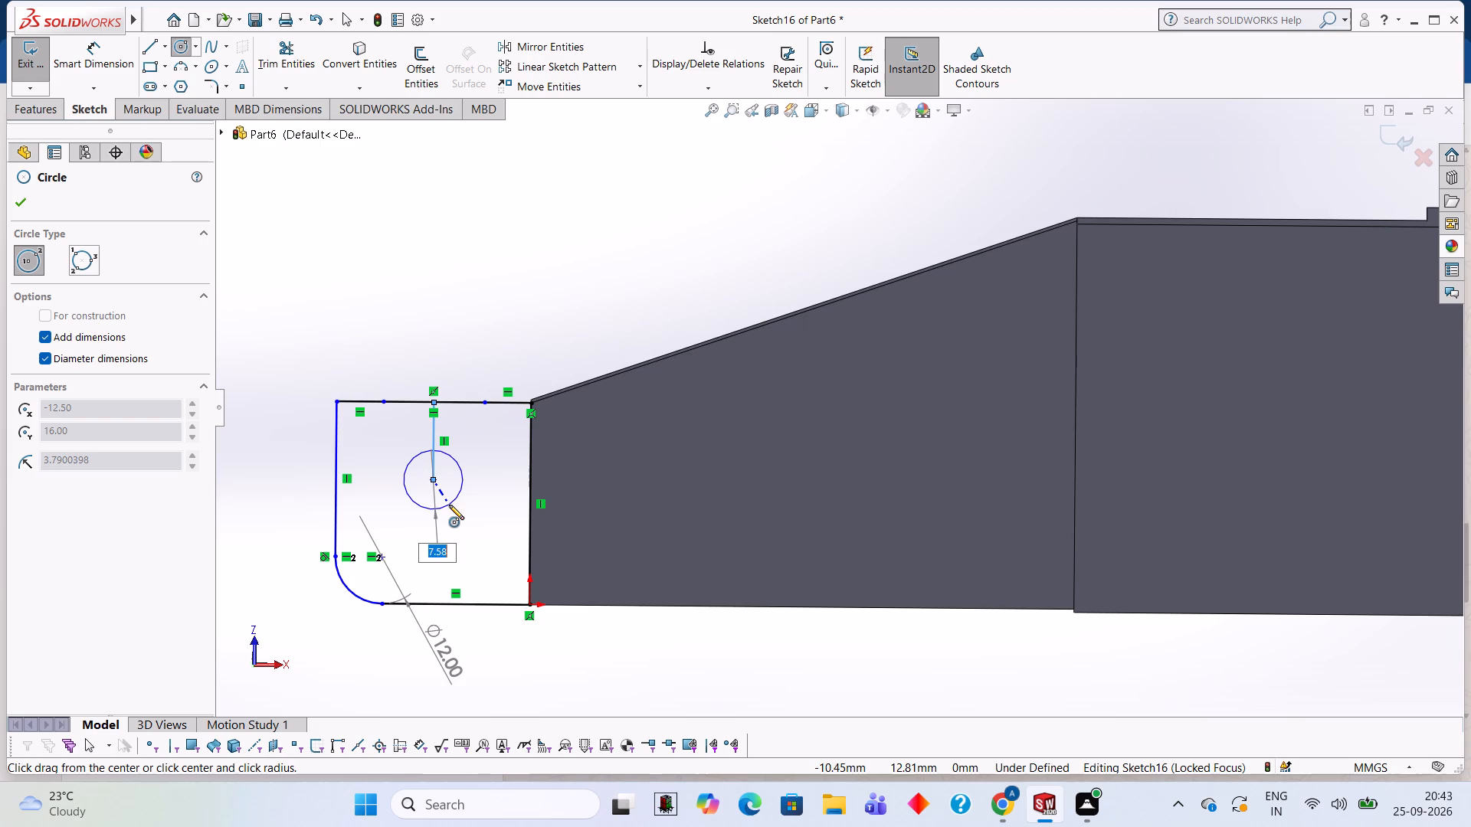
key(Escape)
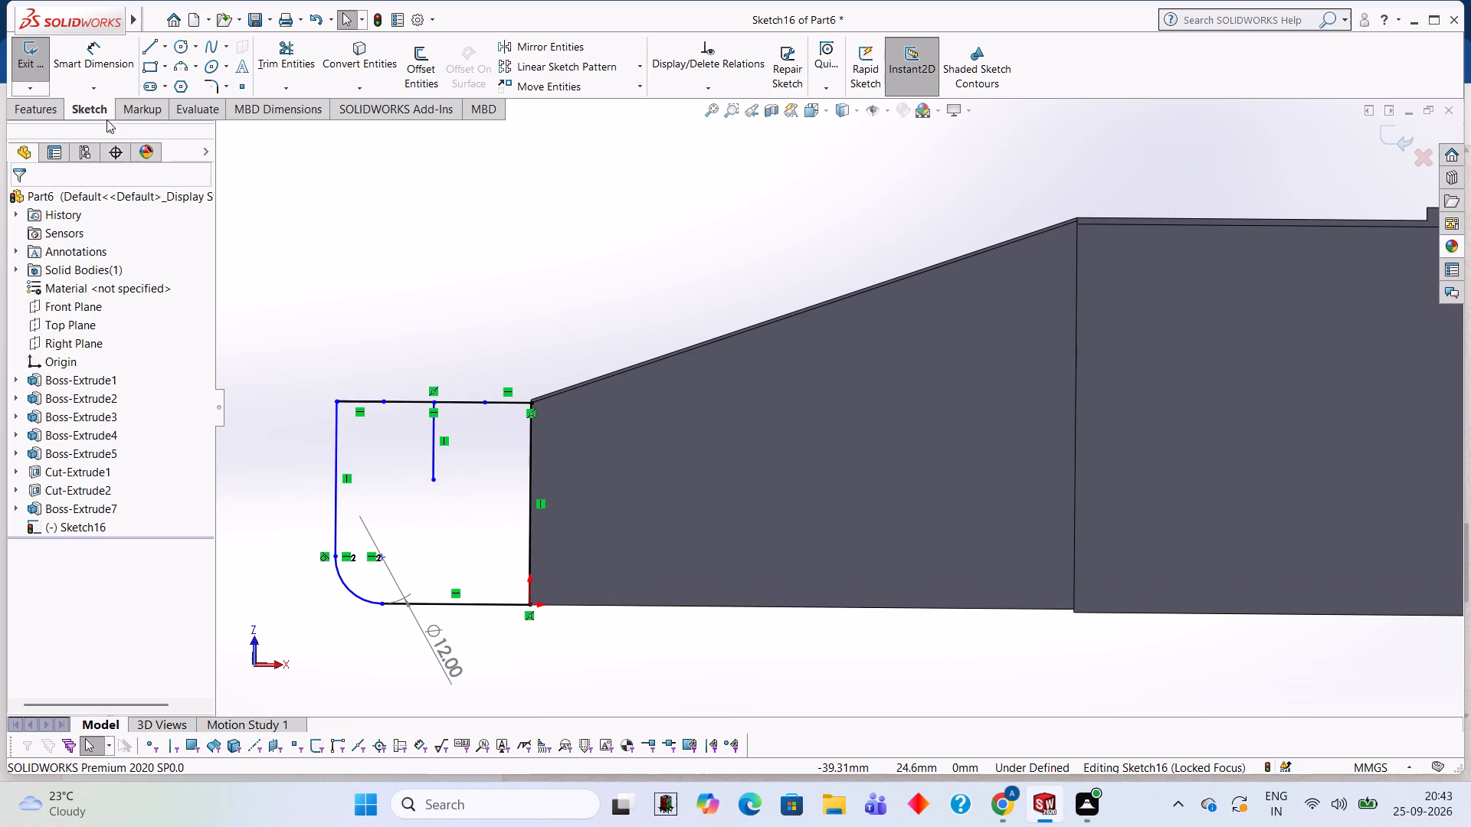
Measure the distance between the extension's outer vertical line and the free-end edge without placing a dimension.
click(100, 60)
click(333, 432)
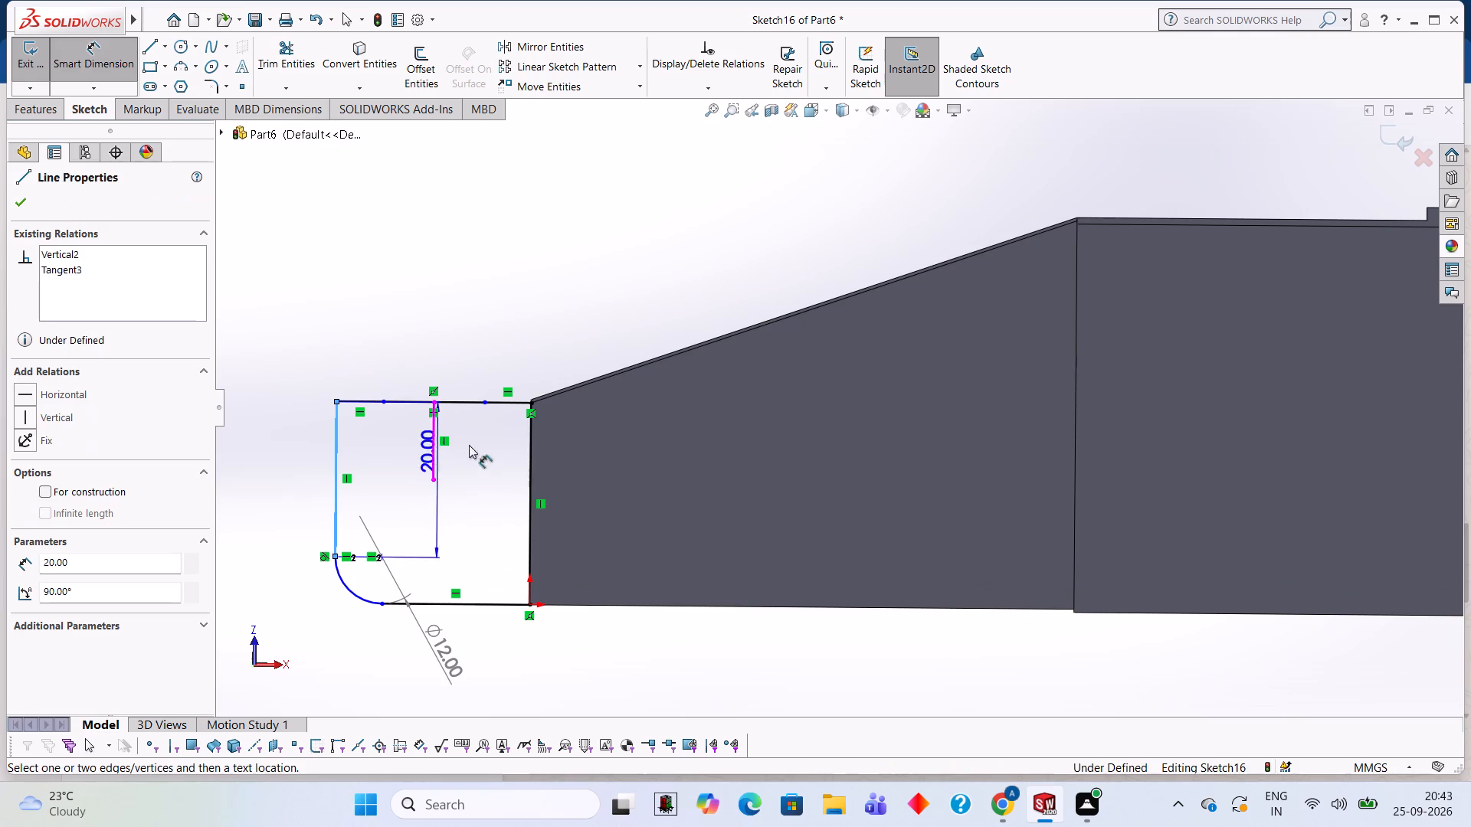
click(531, 453)
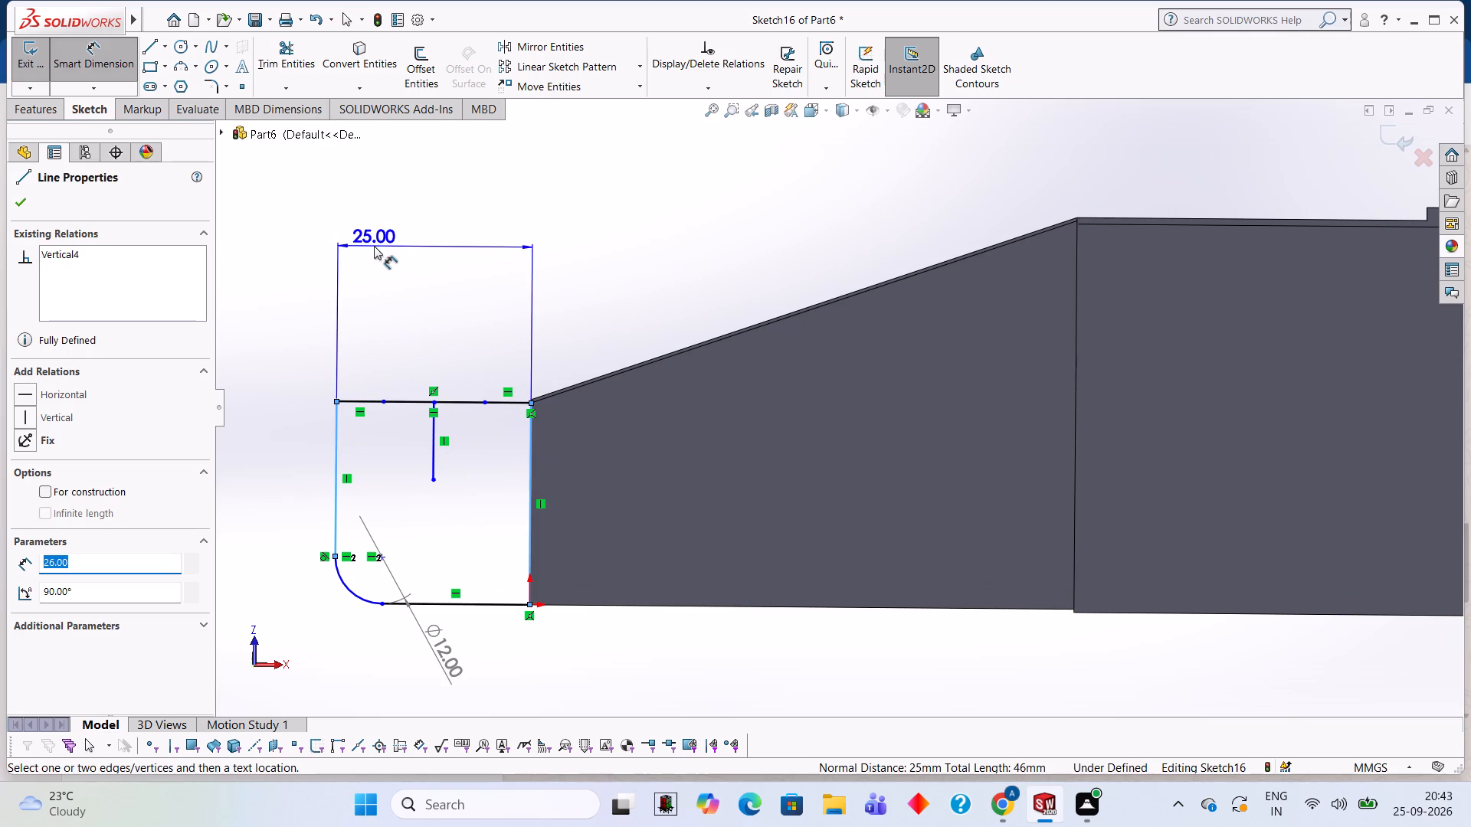
key(Escape)
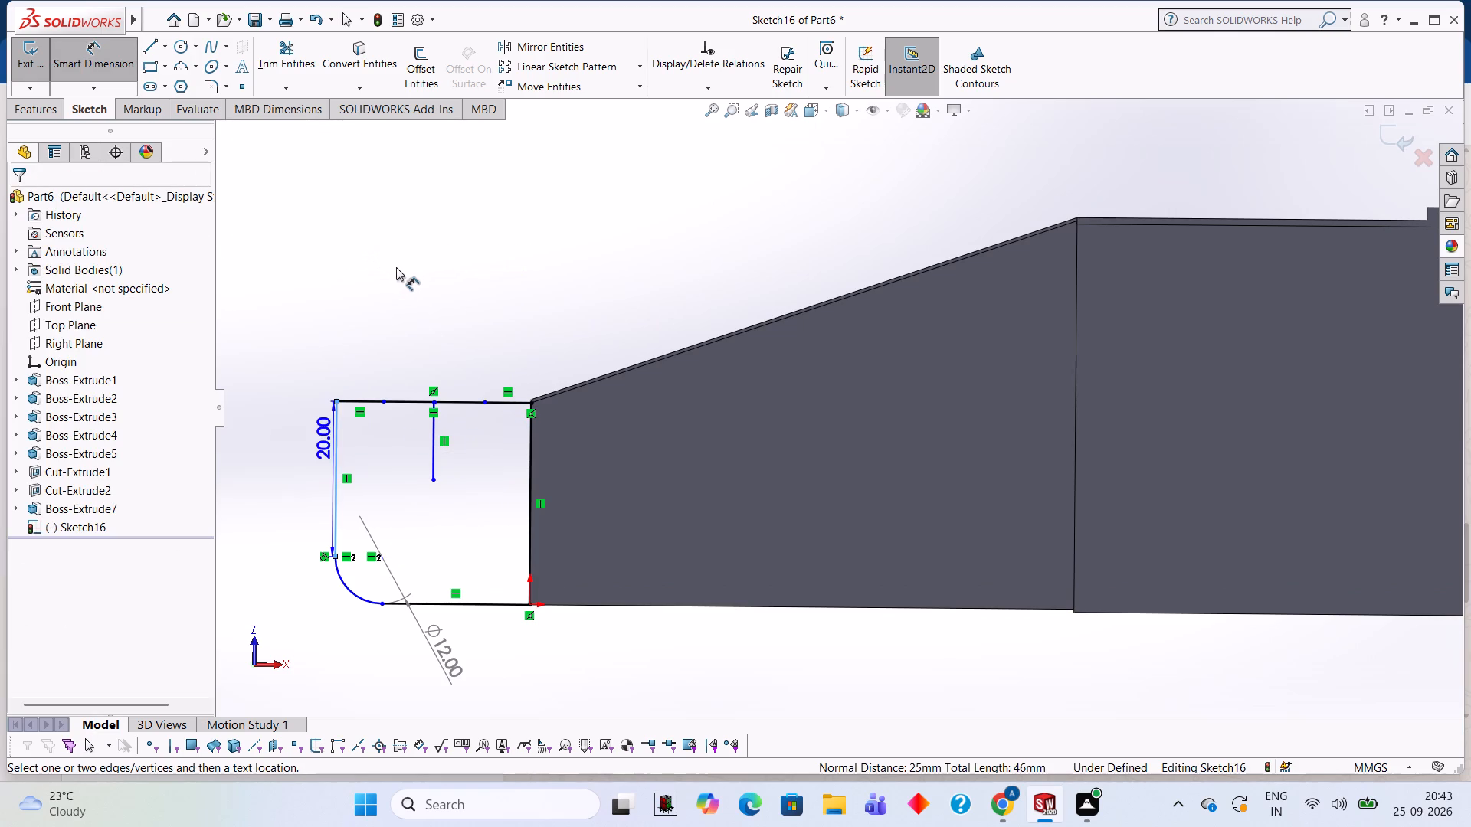
key(Escape)
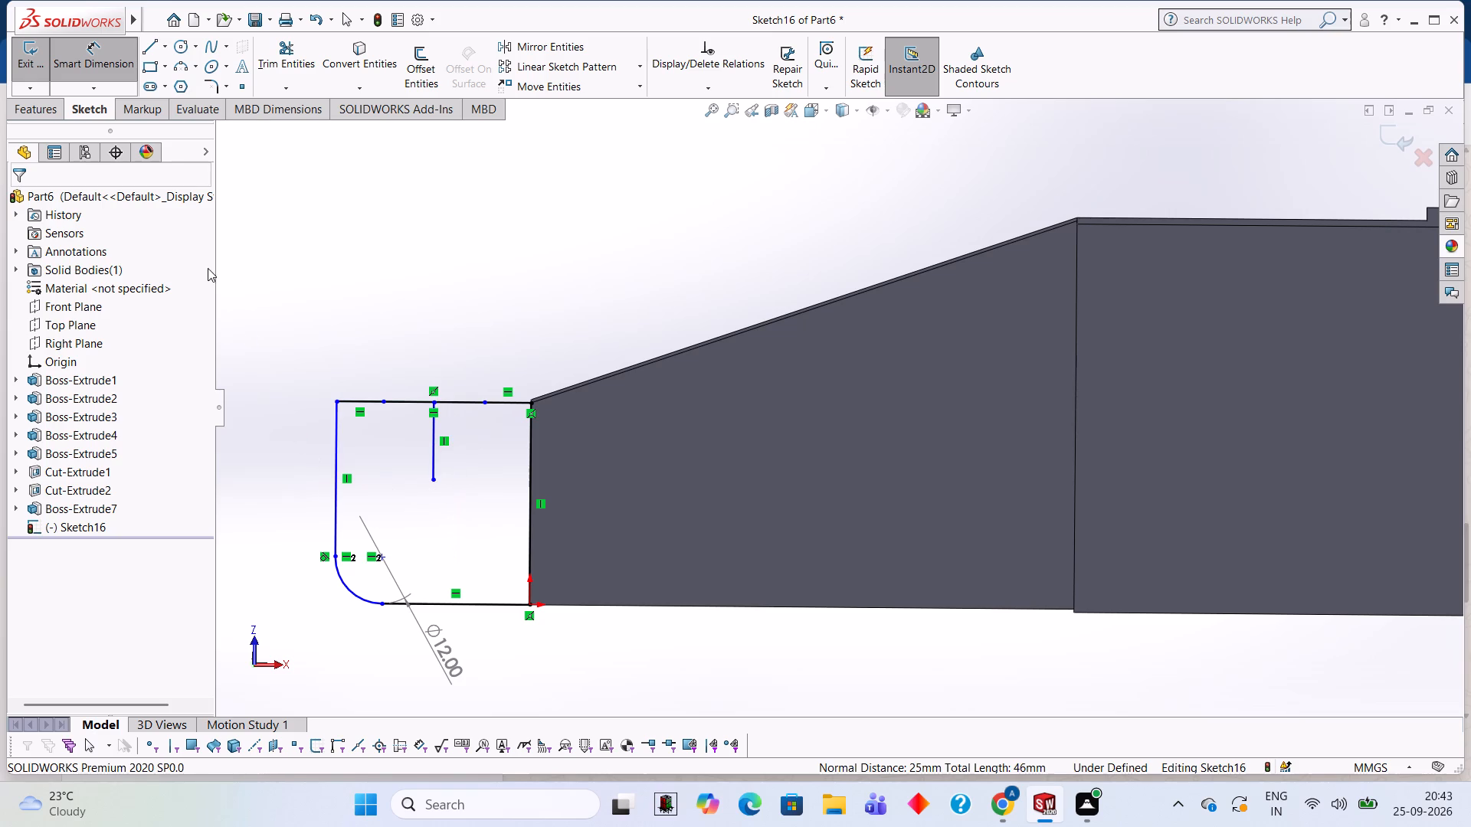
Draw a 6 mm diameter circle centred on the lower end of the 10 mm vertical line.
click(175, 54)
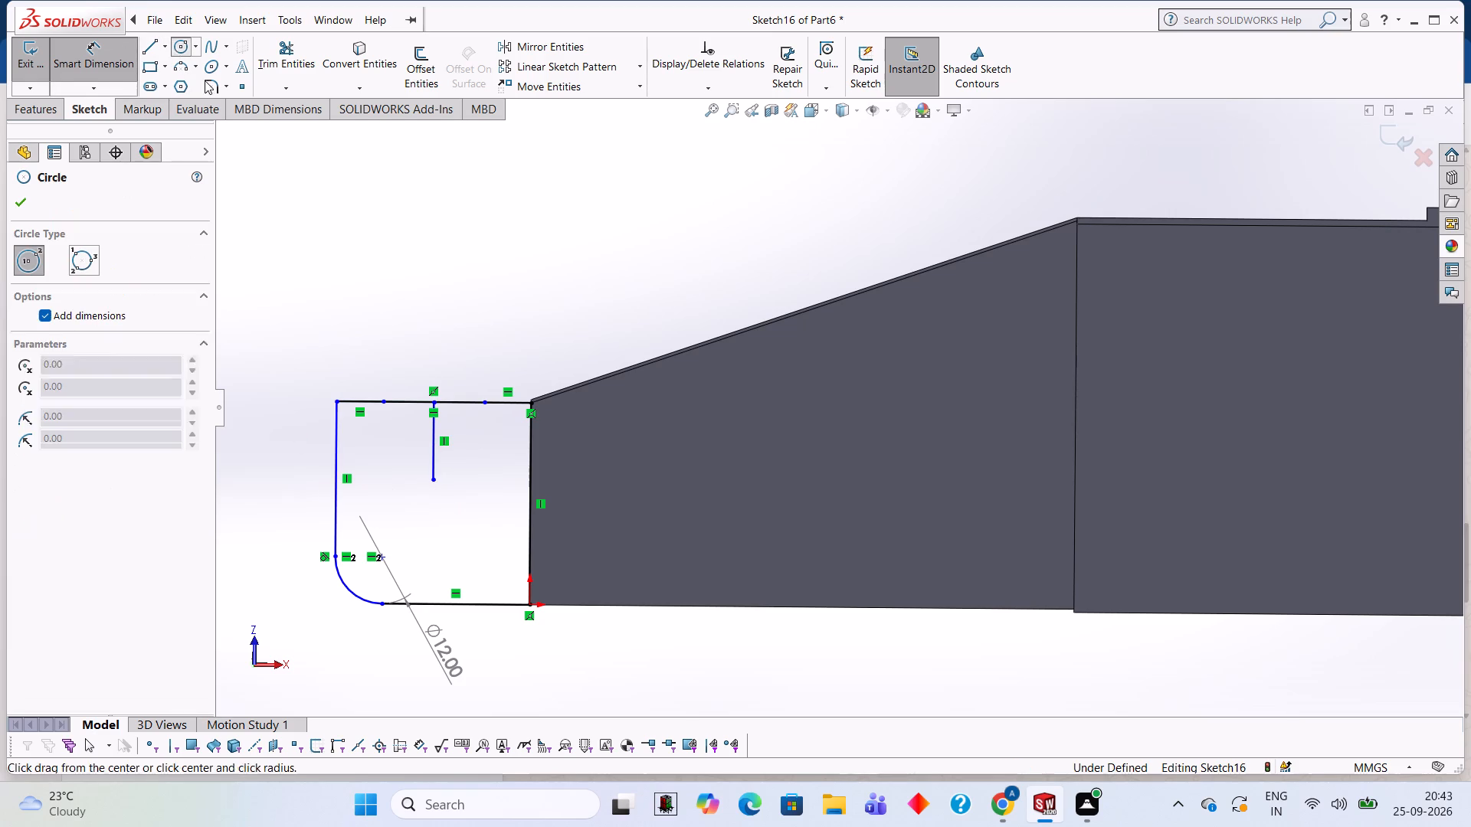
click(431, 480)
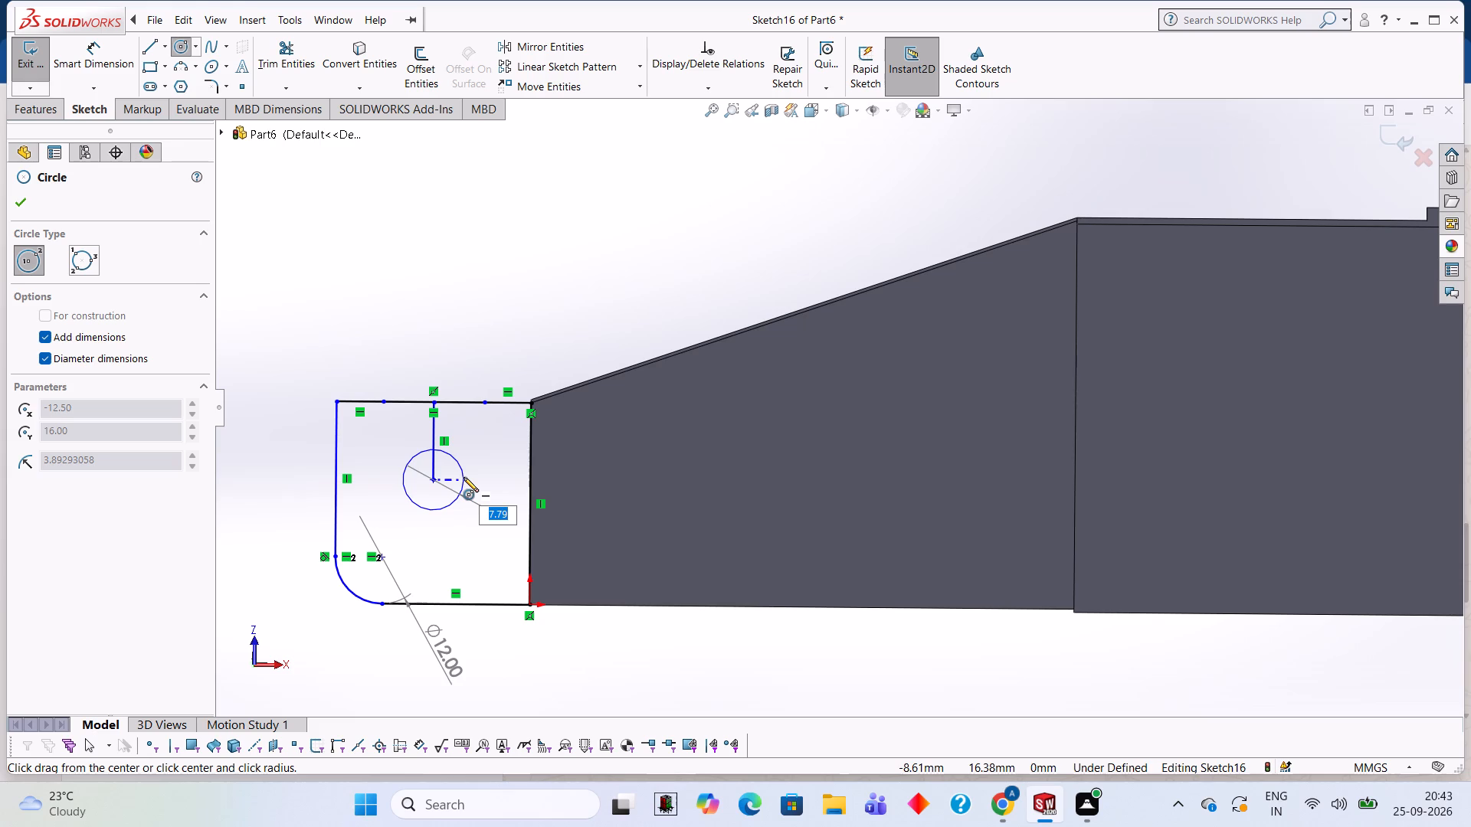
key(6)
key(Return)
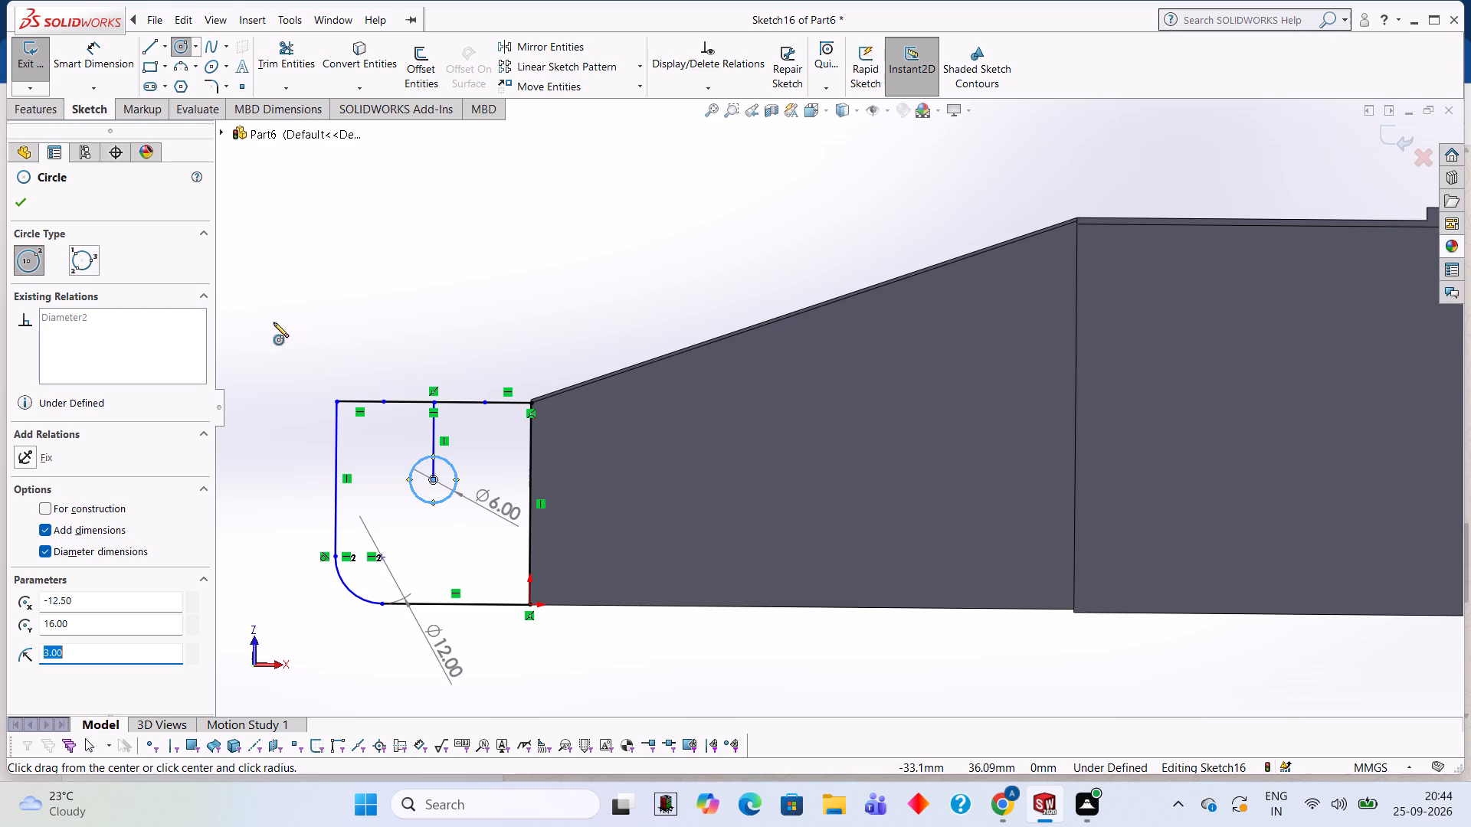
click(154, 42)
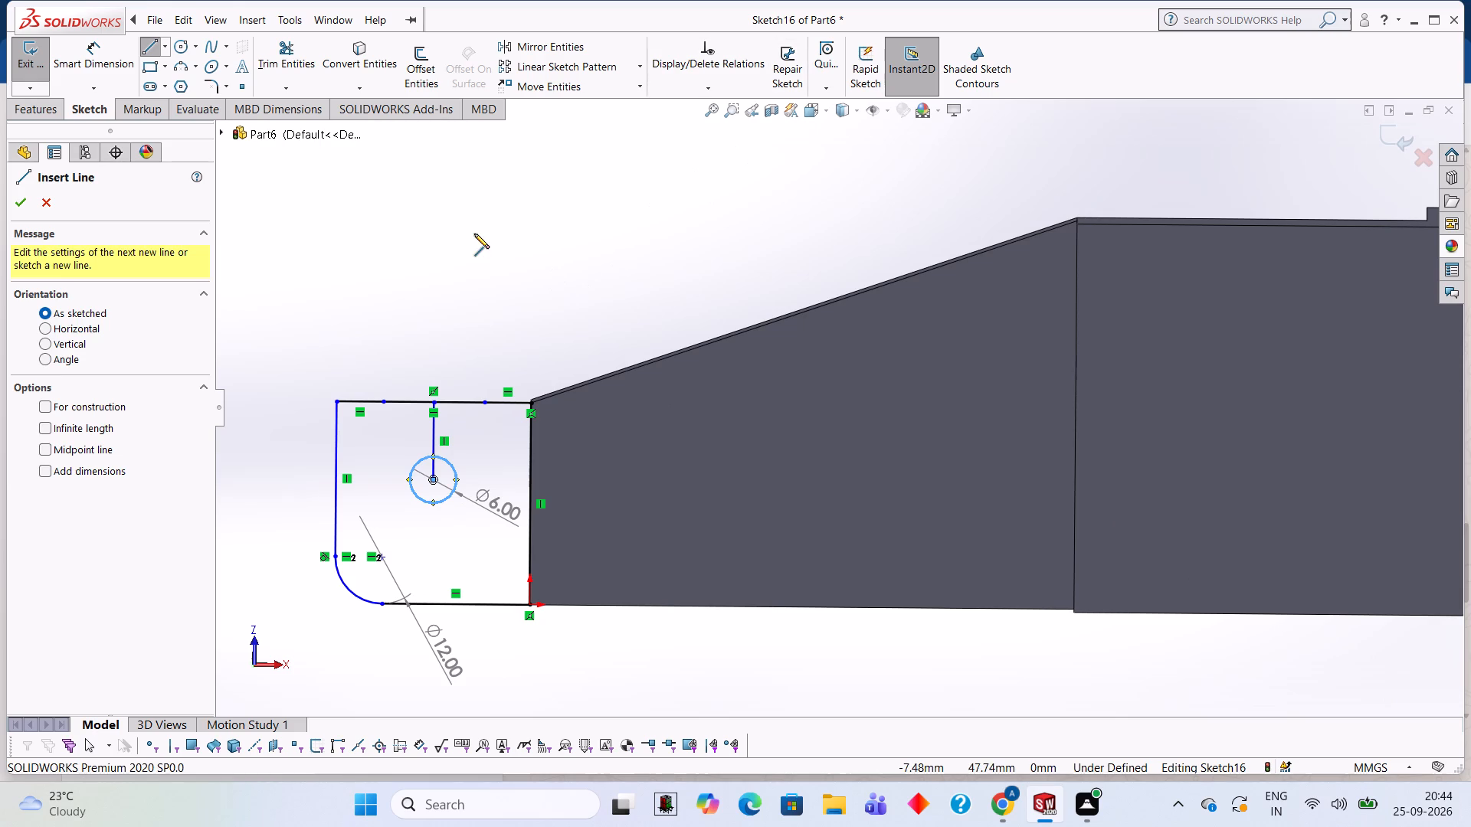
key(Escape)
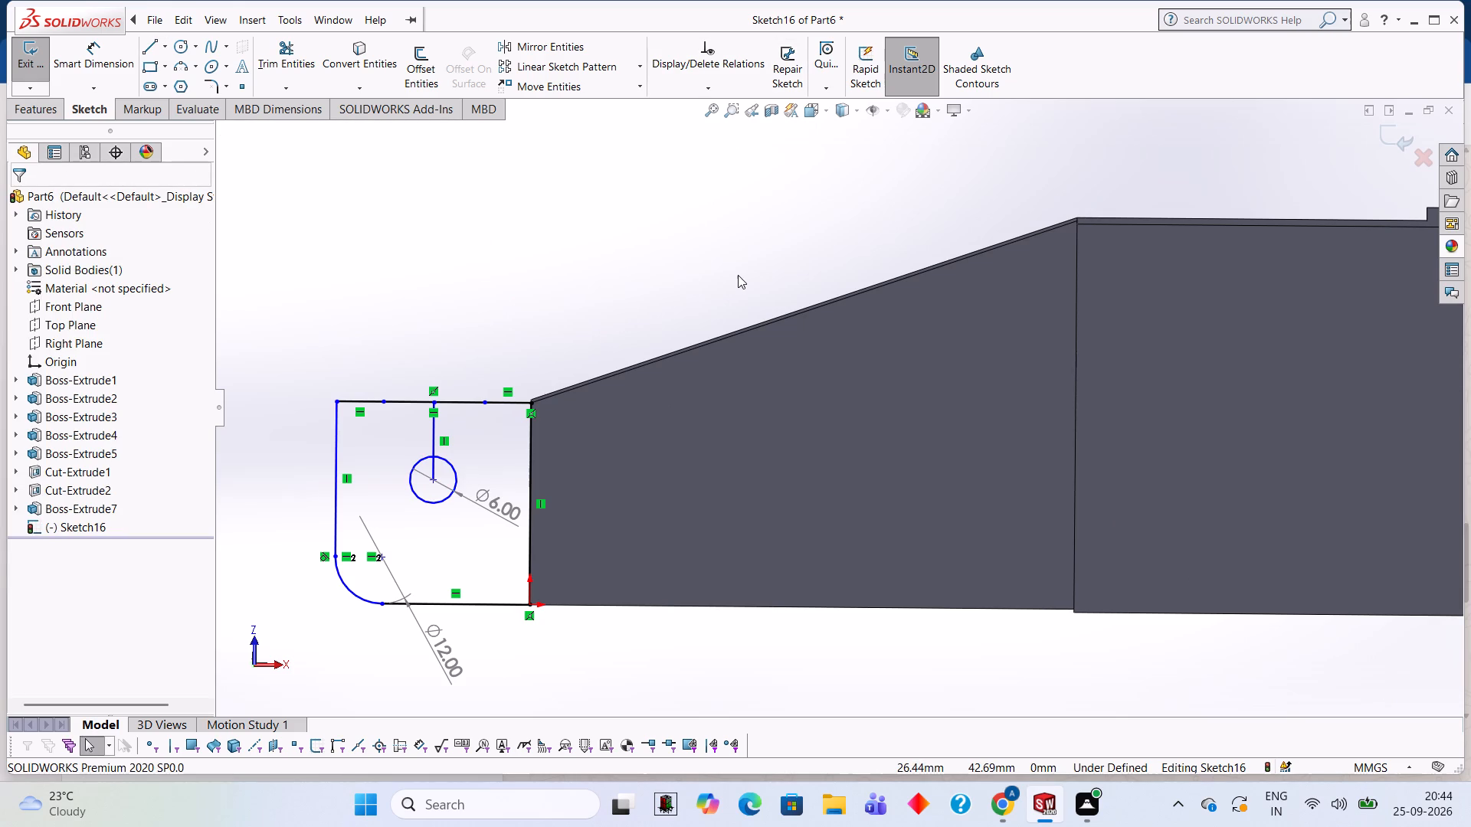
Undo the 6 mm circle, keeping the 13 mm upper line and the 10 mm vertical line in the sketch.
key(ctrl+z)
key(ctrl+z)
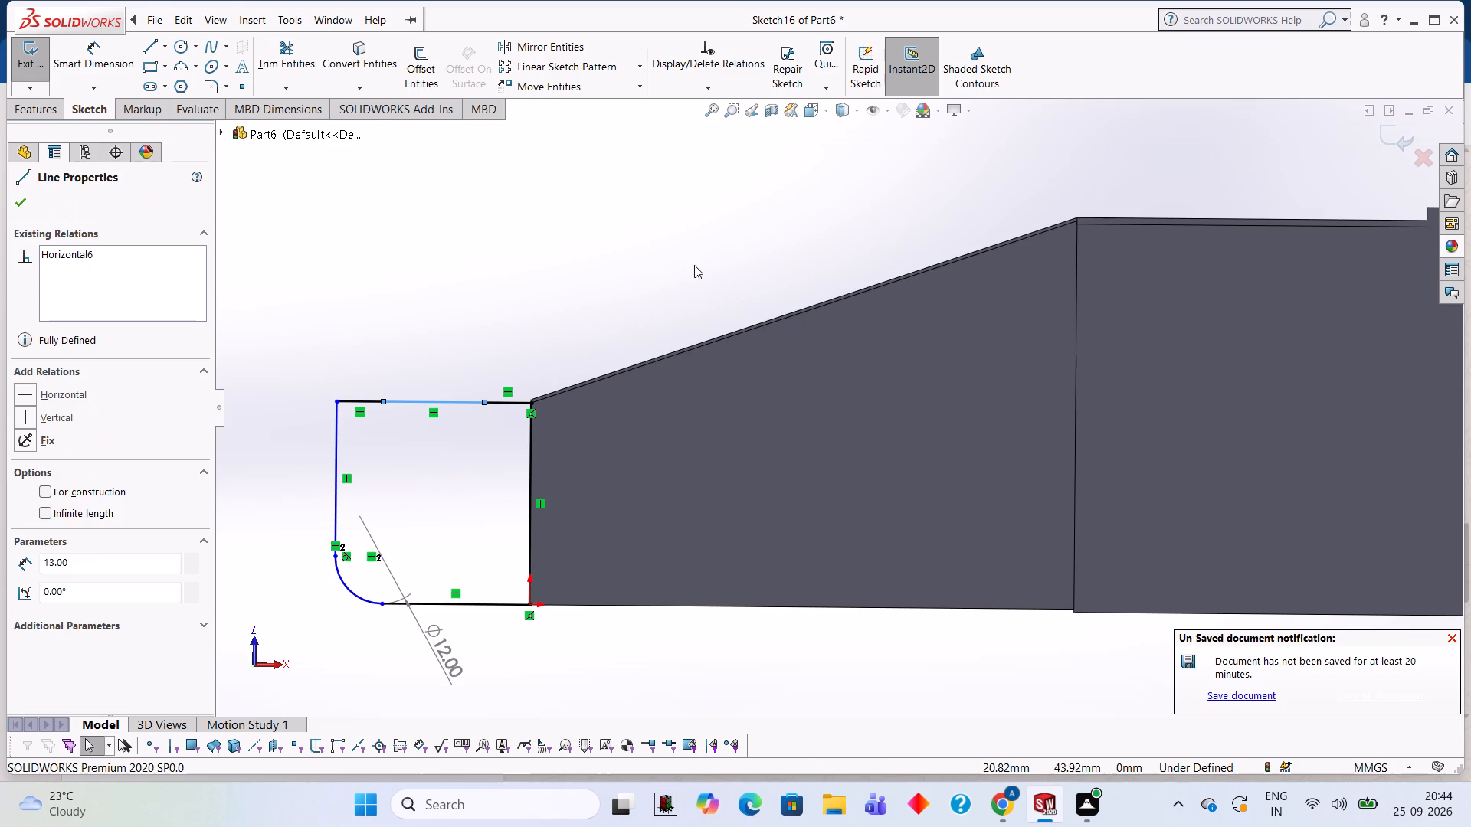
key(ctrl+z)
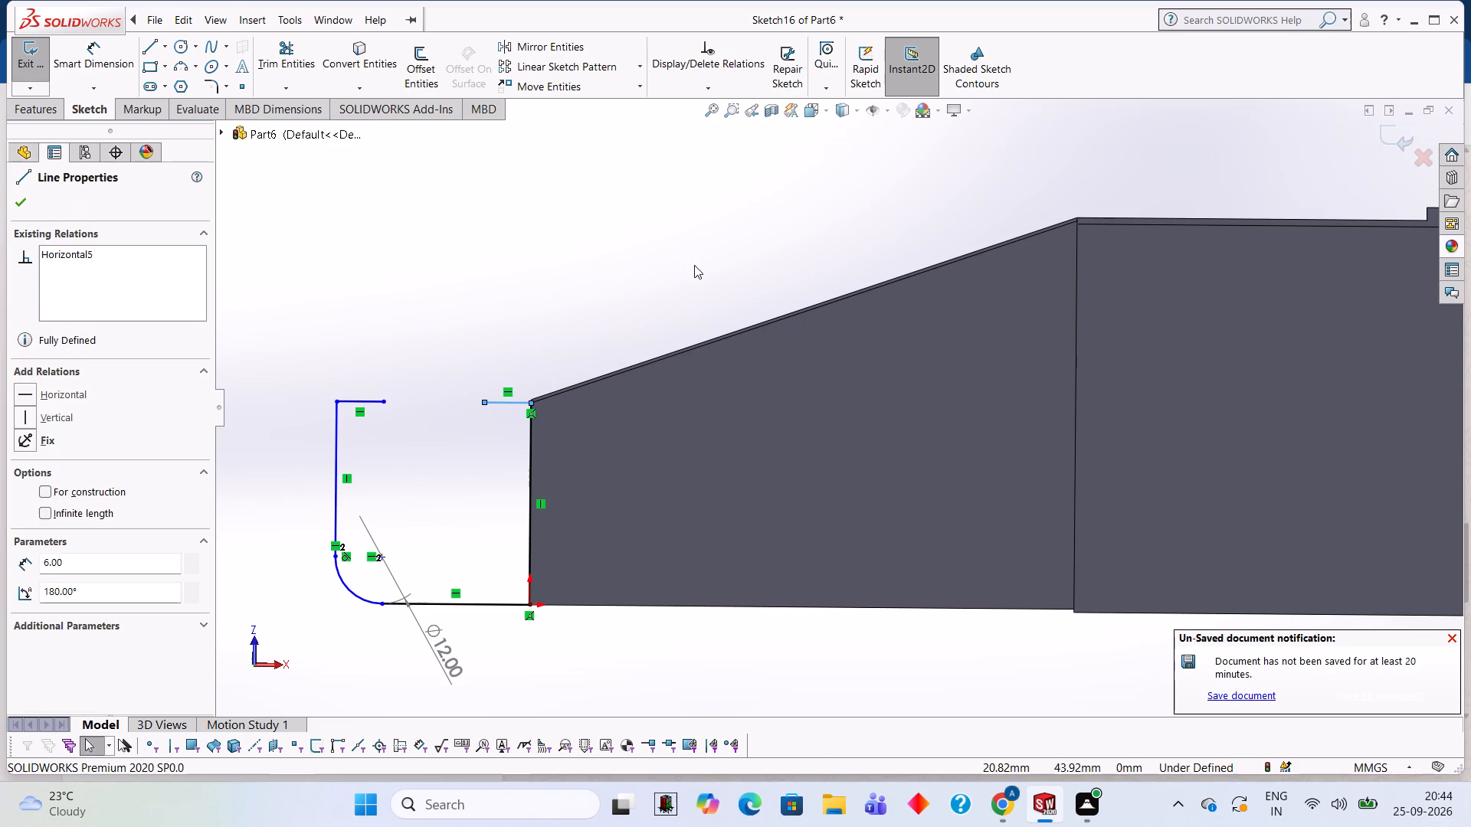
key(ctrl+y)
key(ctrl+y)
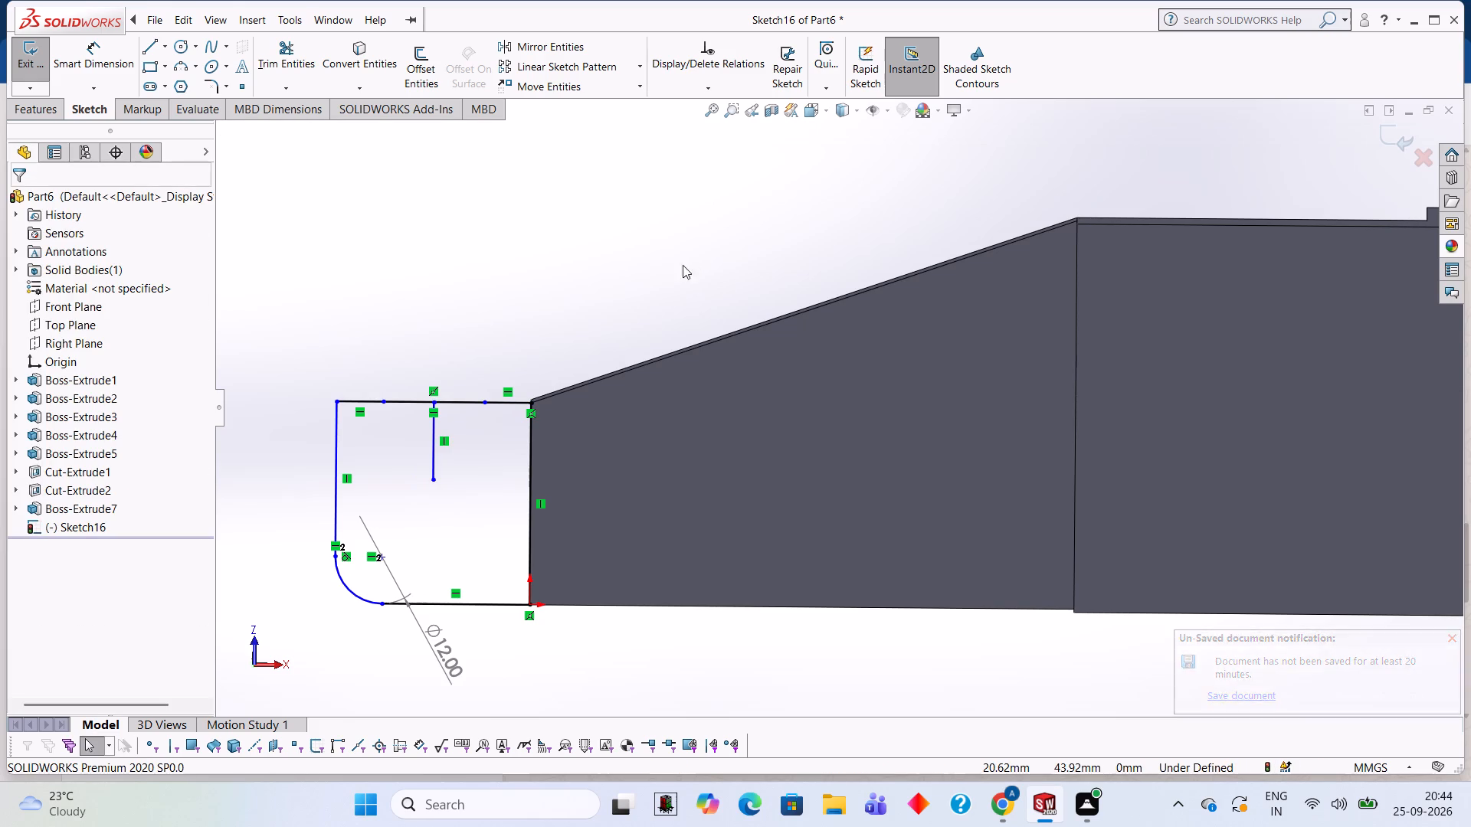
Draw a 12 mm diameter circle centred on the lower end of the 10 mm vertical line.
click(182, 50)
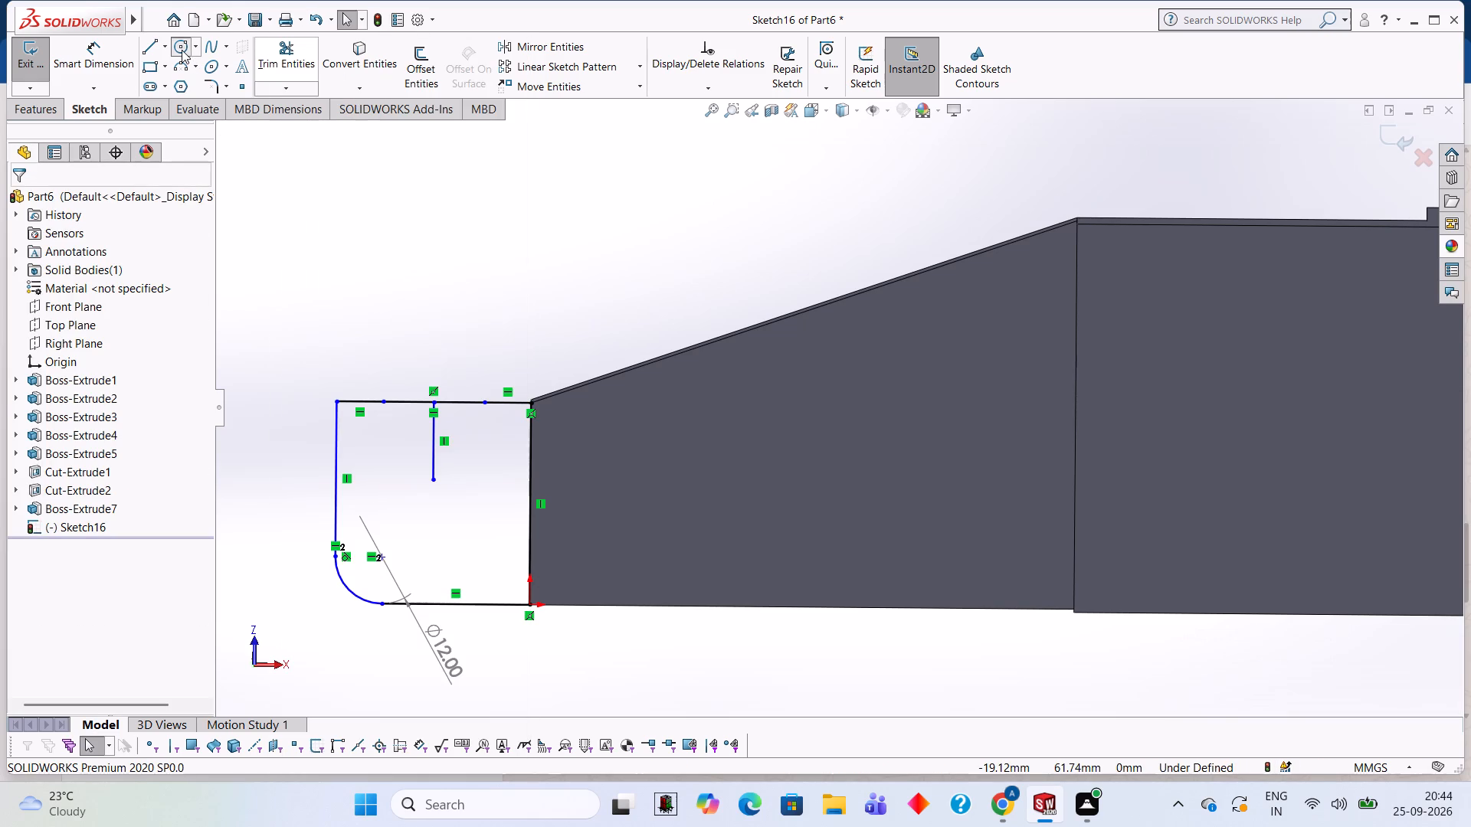
click(433, 478)
text(12)
key(Return)
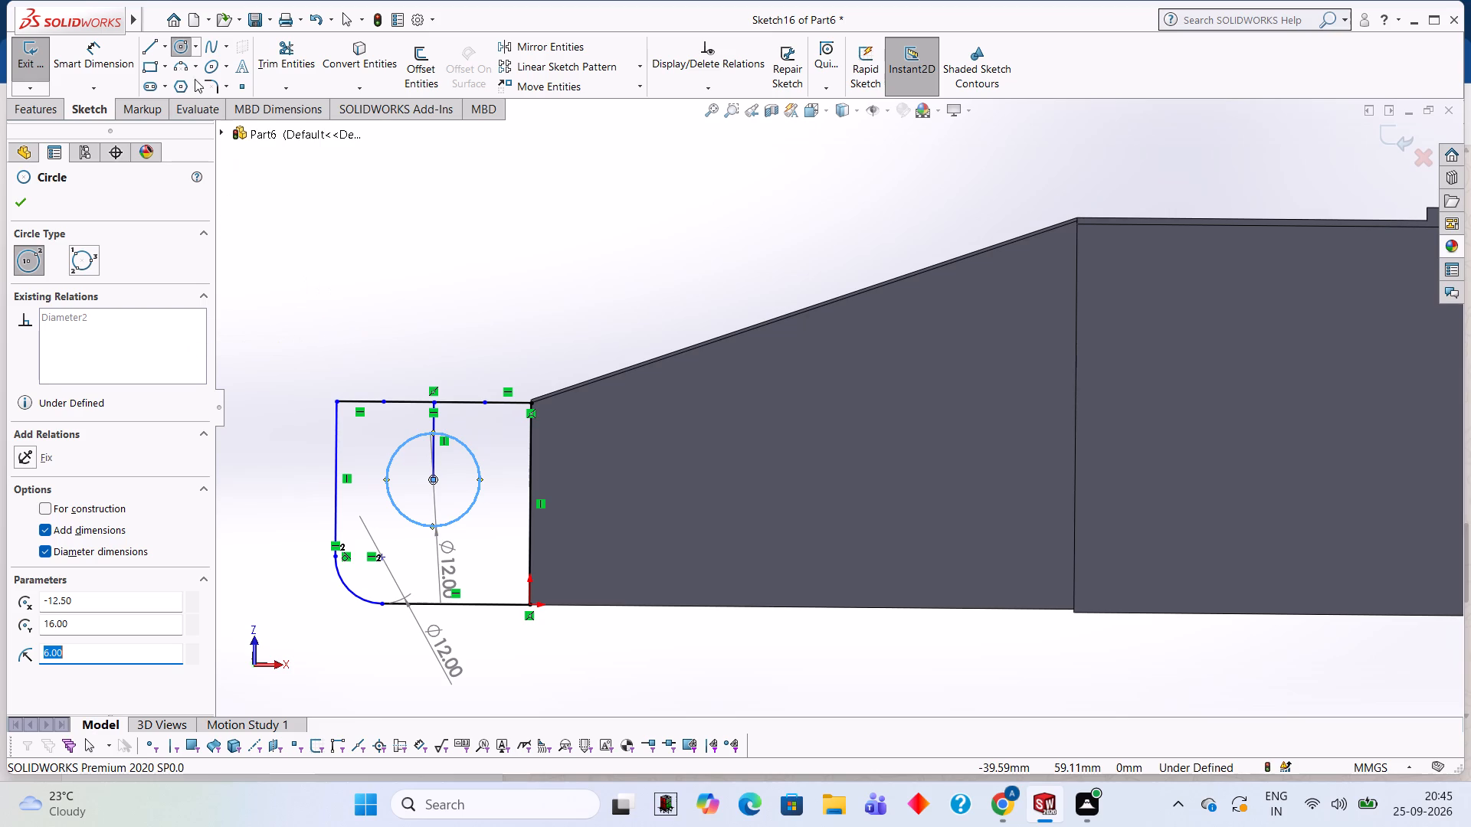
Draw two 10 mm vertical lines from the opposite sides of the 12 mm circle up to the outline's upper edge.
click(160, 44)
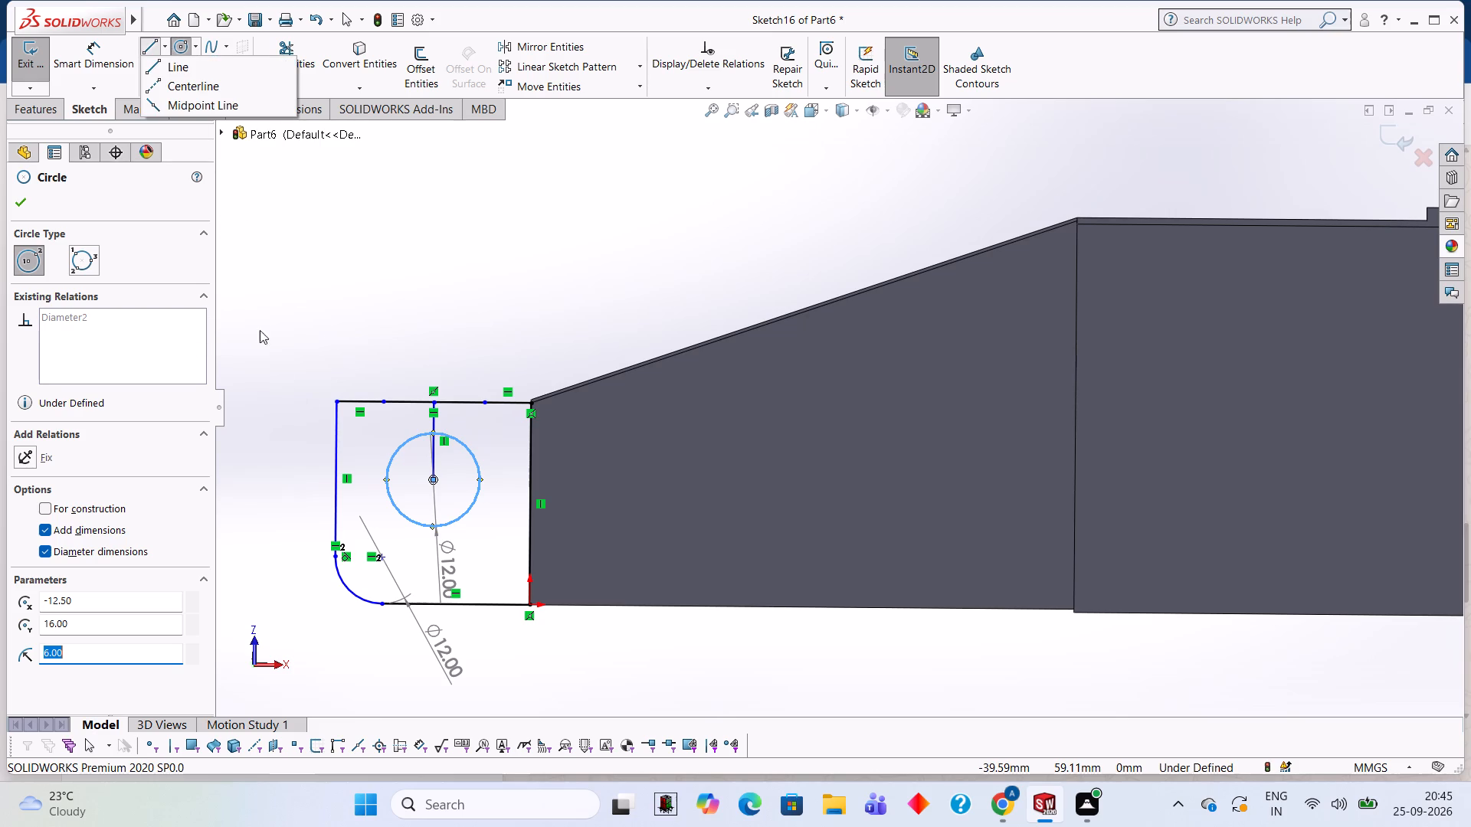
click(156, 39)
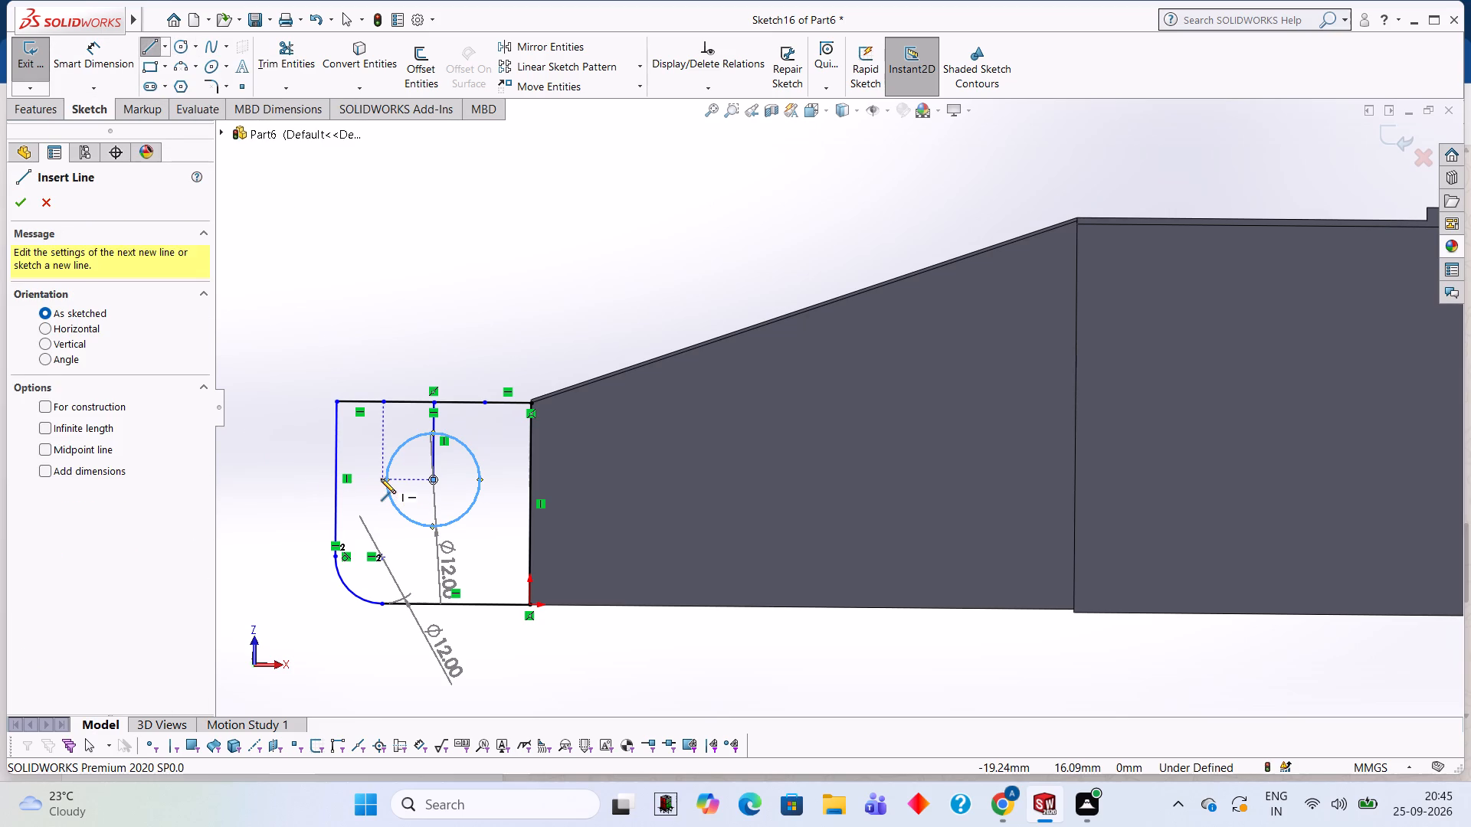
click(386, 479)
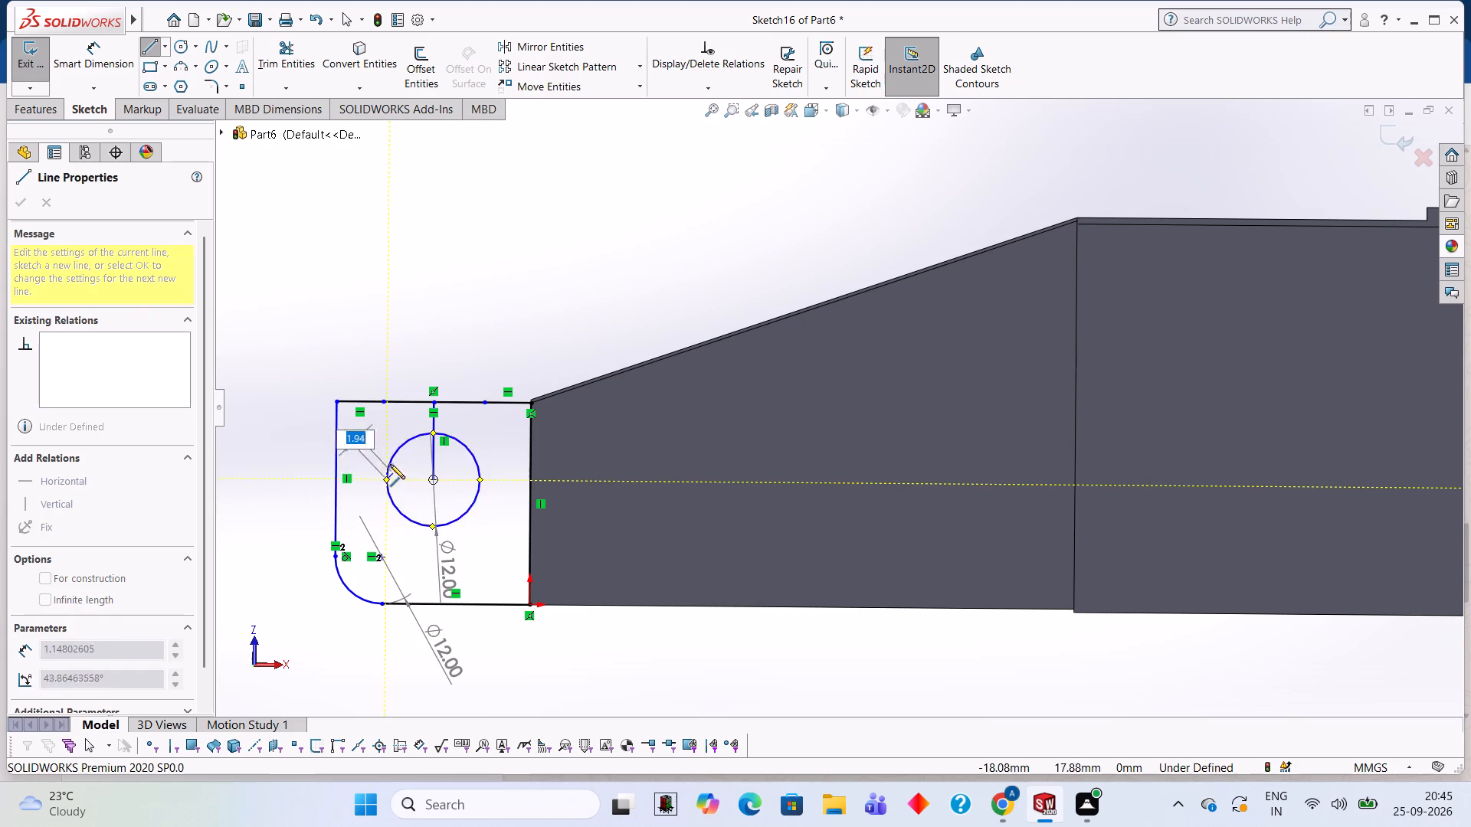
click(390, 400)
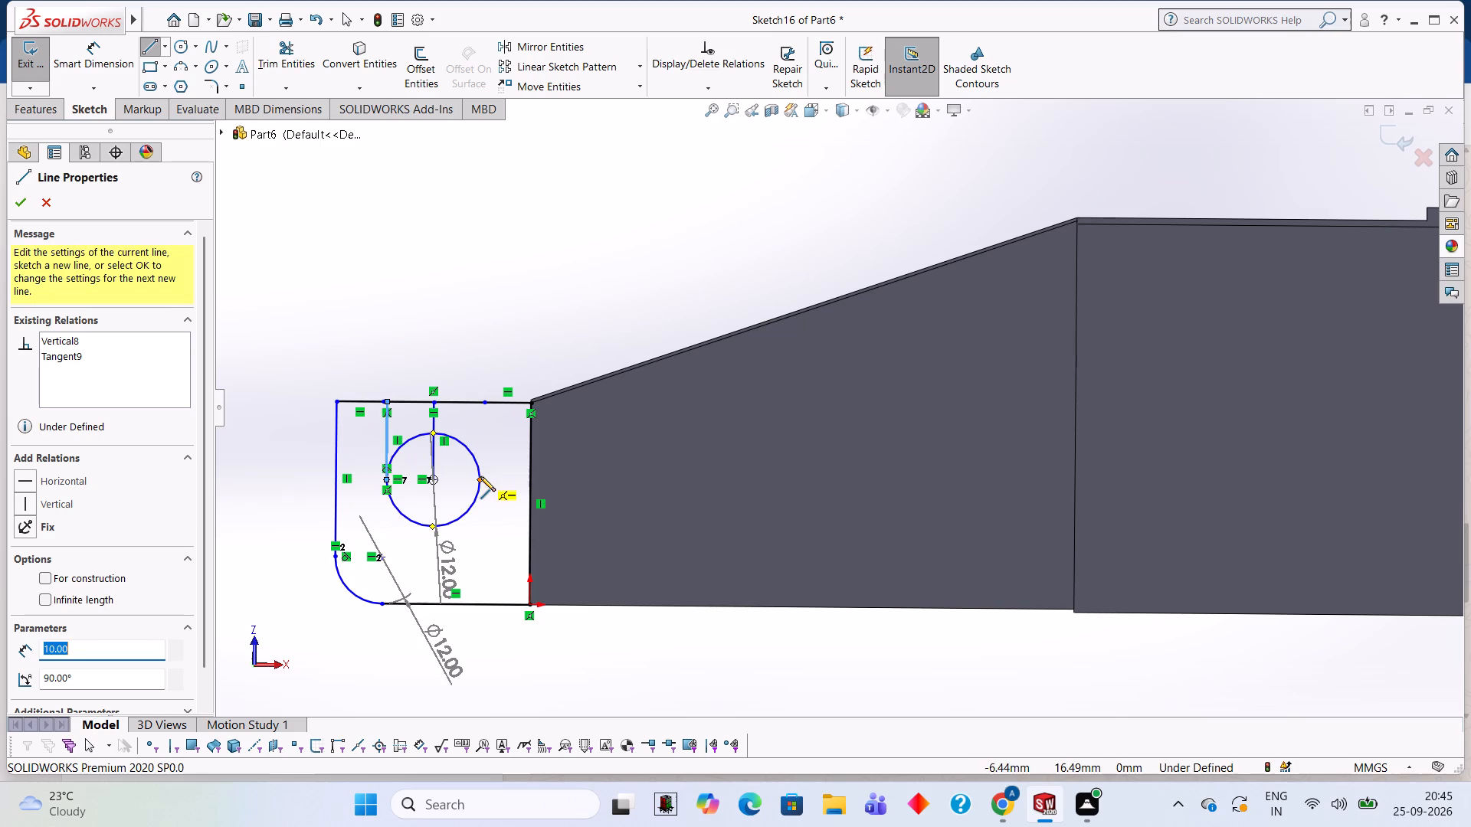
click(480, 478)
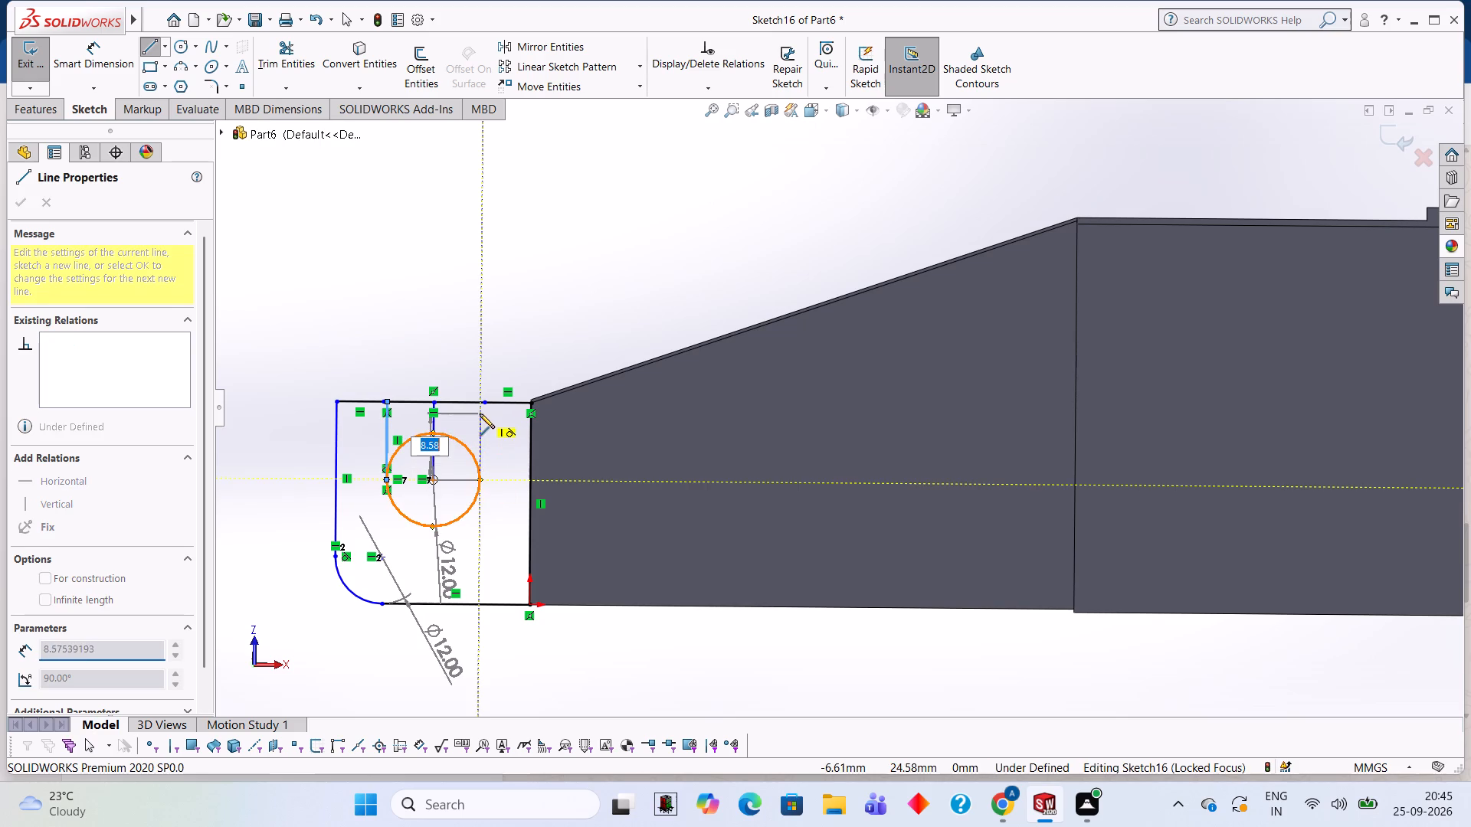
click(479, 399)
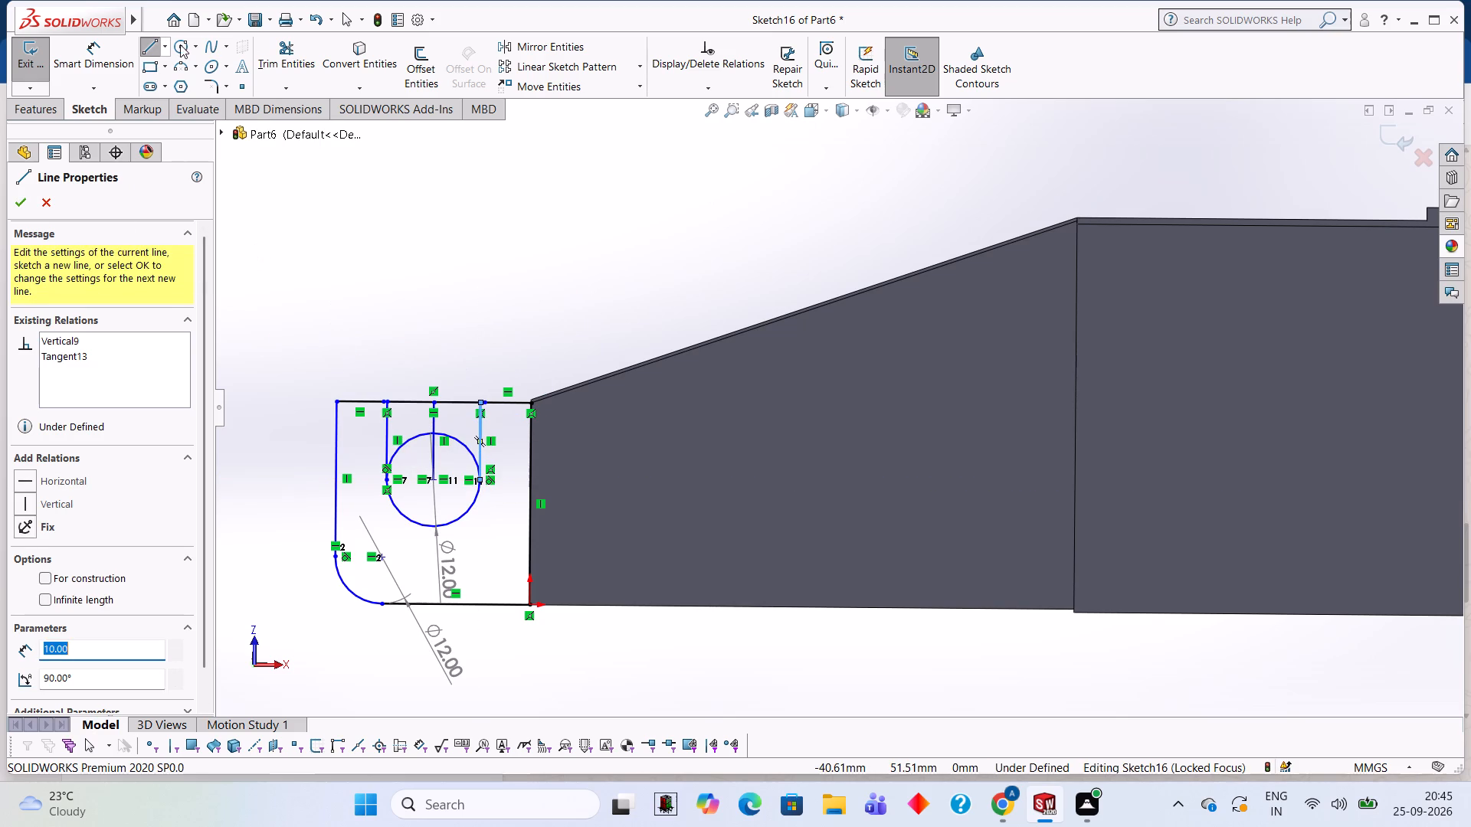
Trim the upper edge between the two tangent lines, the central vertical line and the circle's upper half to form an open U-shaped slot.
click(273, 47)
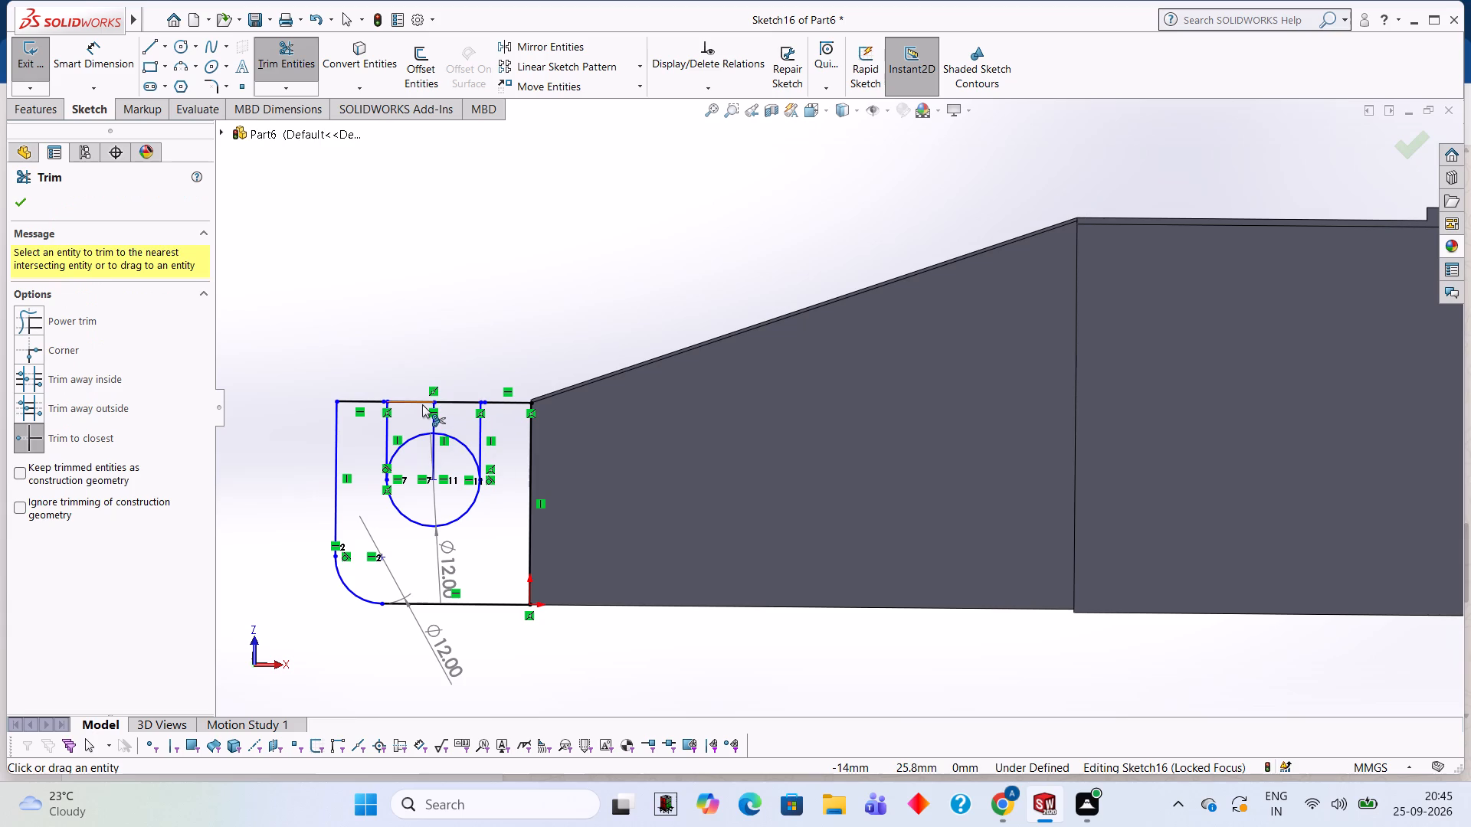
click(424, 400)
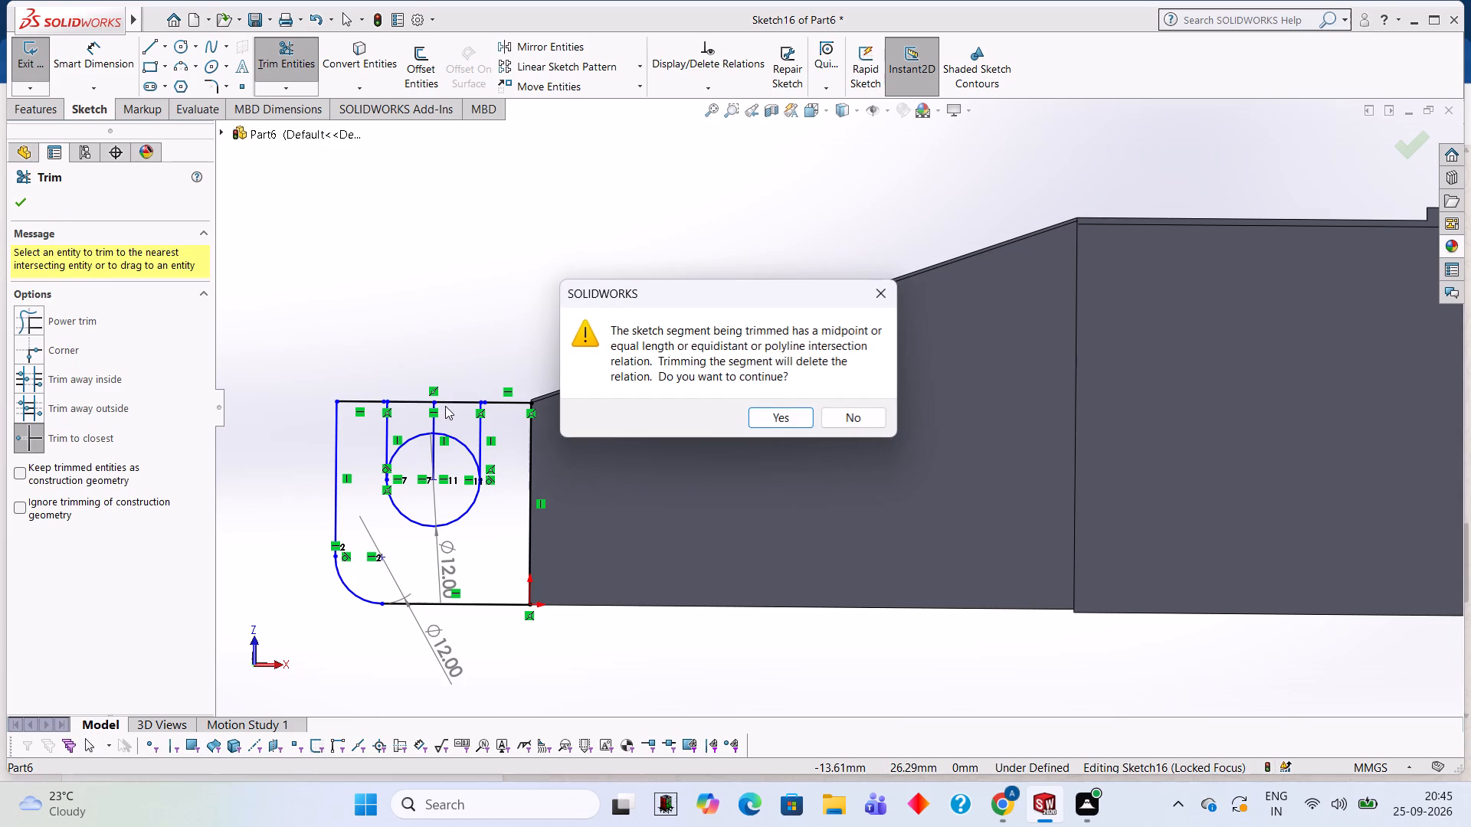
click(783, 417)
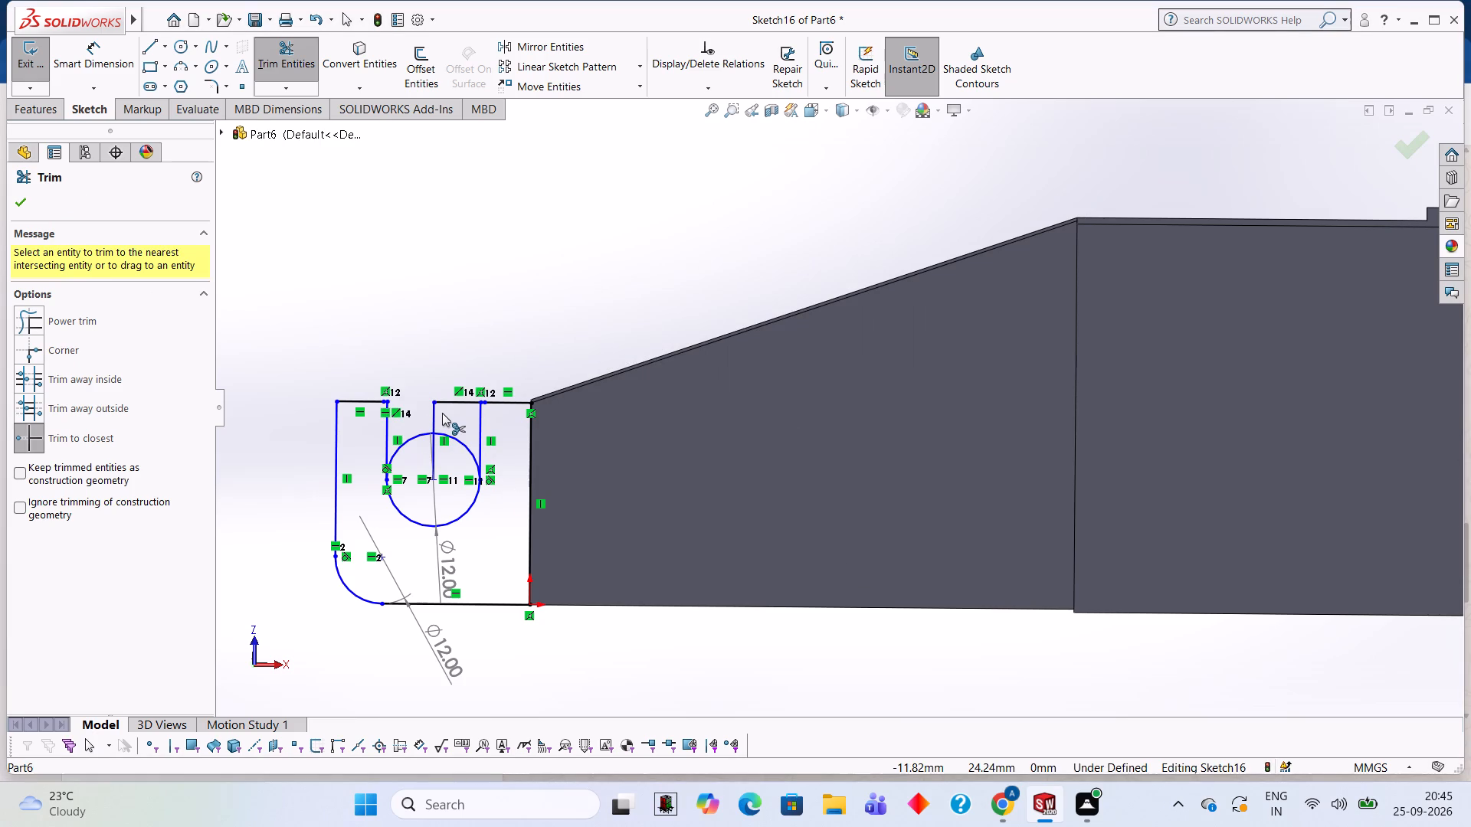
click(461, 404)
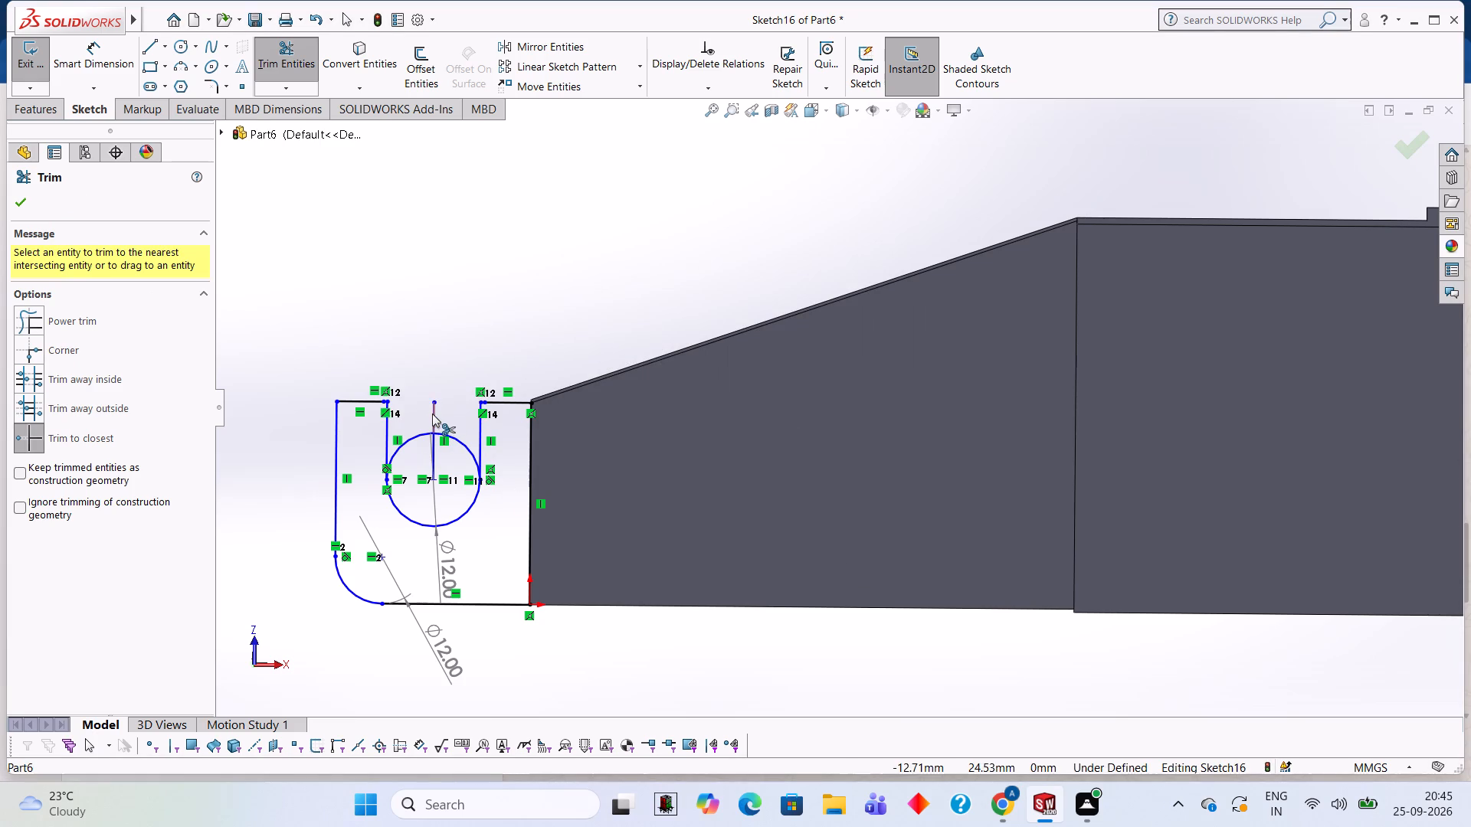
click(432, 413)
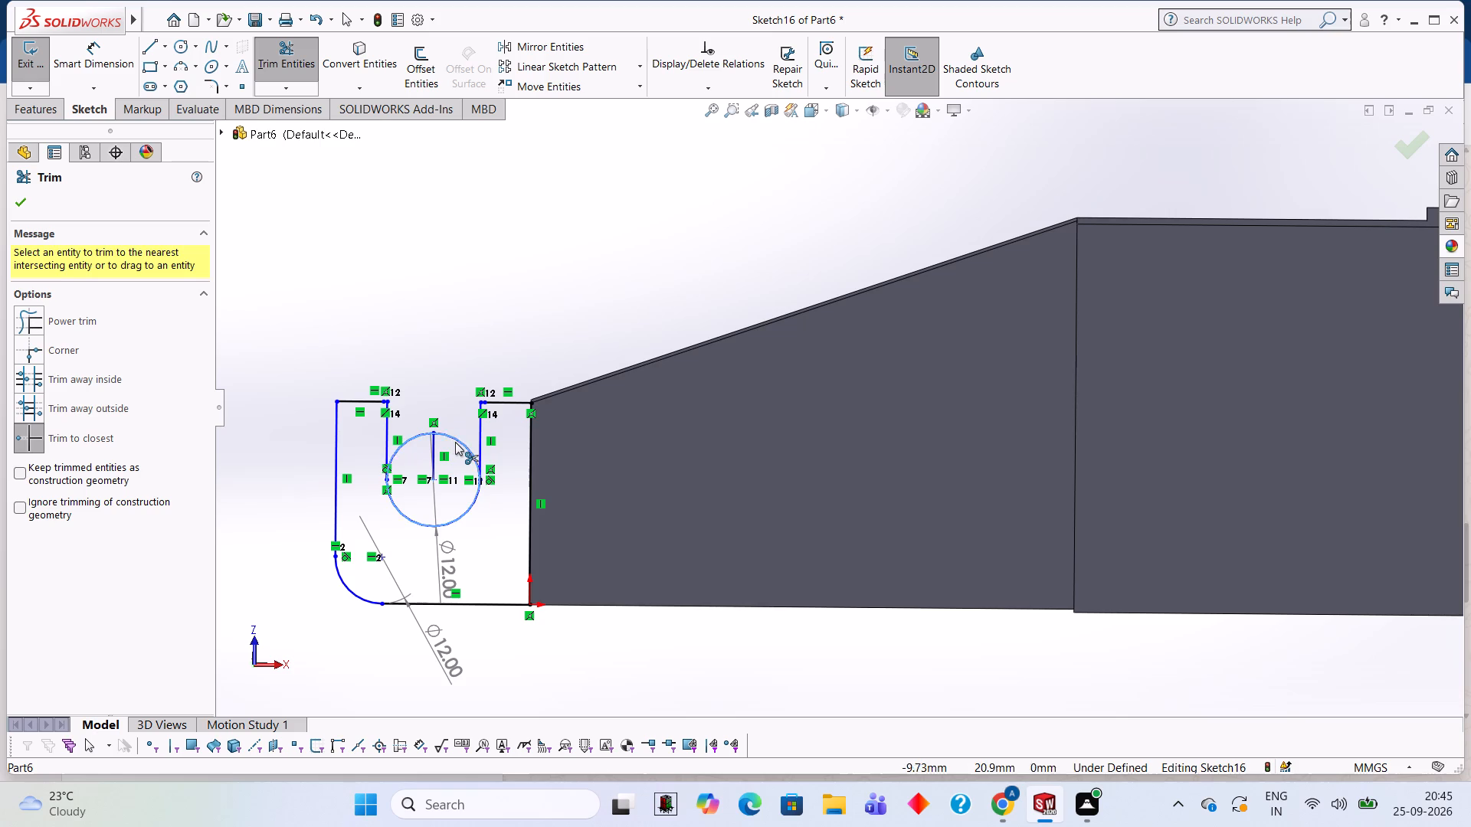
click(455, 442)
click(433, 441)
click(421, 436)
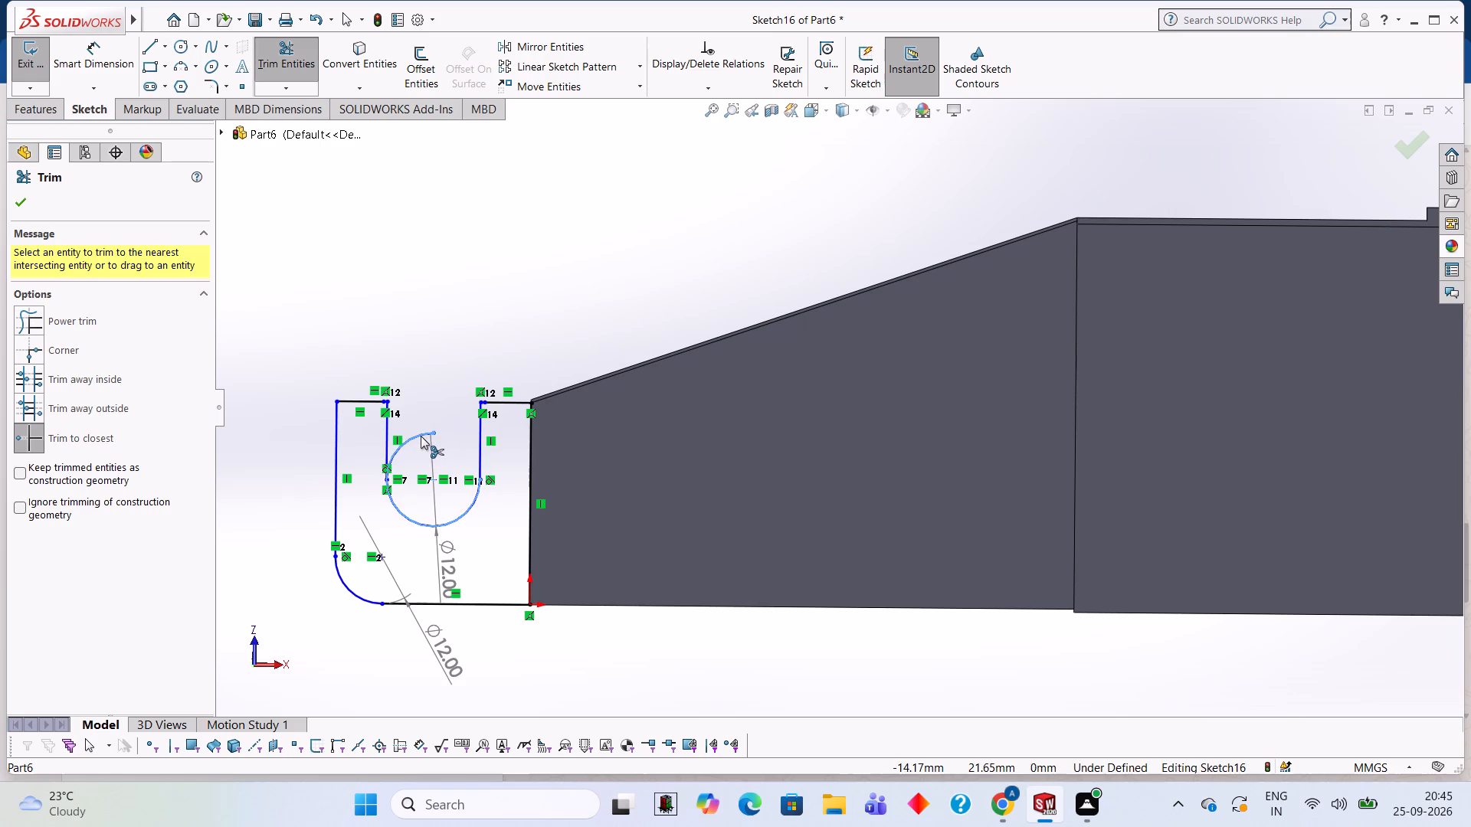
Extrude the slotted extension profile 10 mm upward from its sketch plane with a Blind end condition, merged with the base plate.
middle_drag(480, 300, 524, 691)
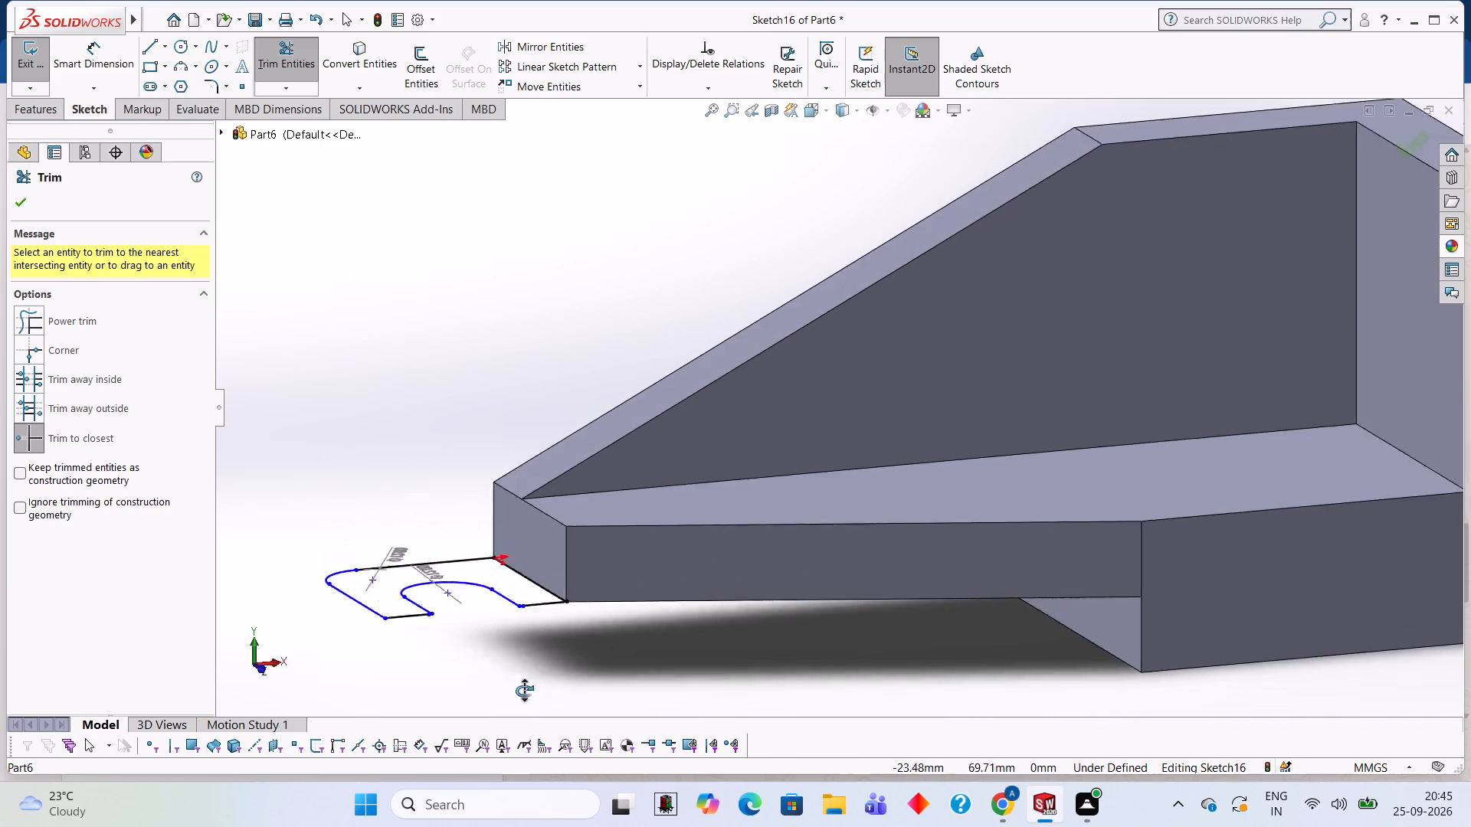
middle_drag(524, 691, 559, 613)
middle_drag(647, 259, 568, 541)
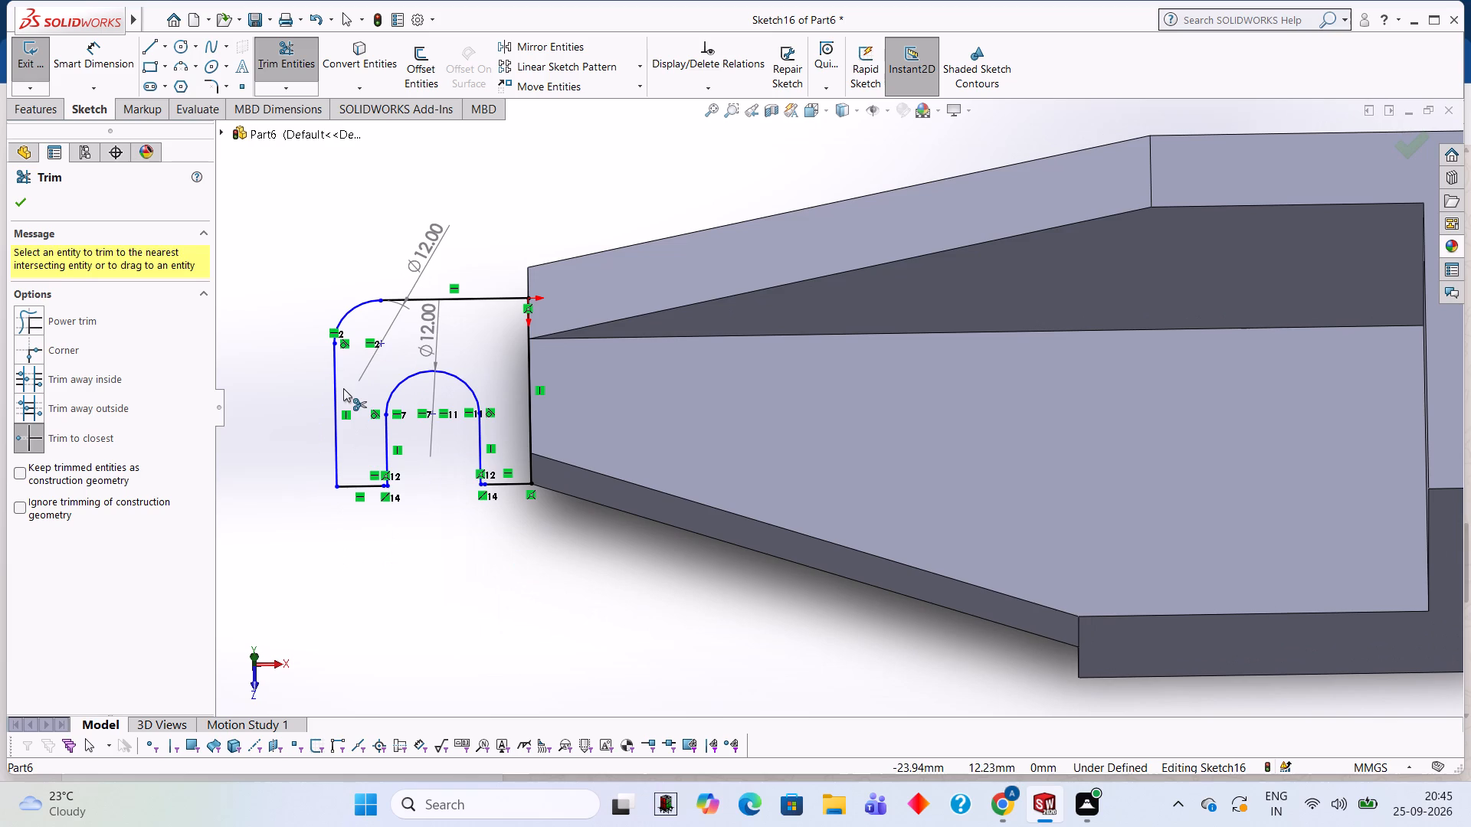
middle_drag(623, 551, 621, 459)
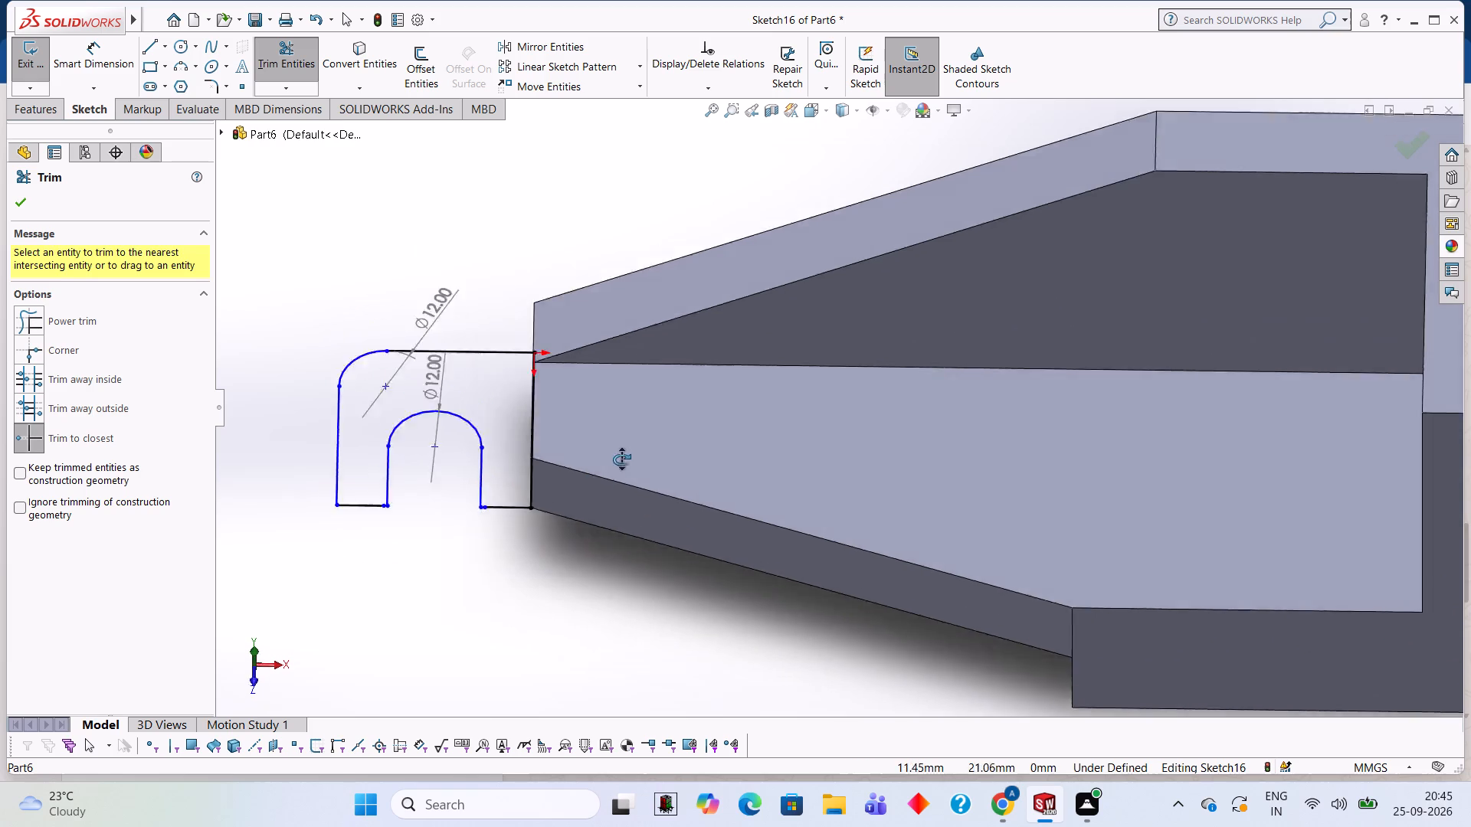
middle_drag(621, 459, 634, 296)
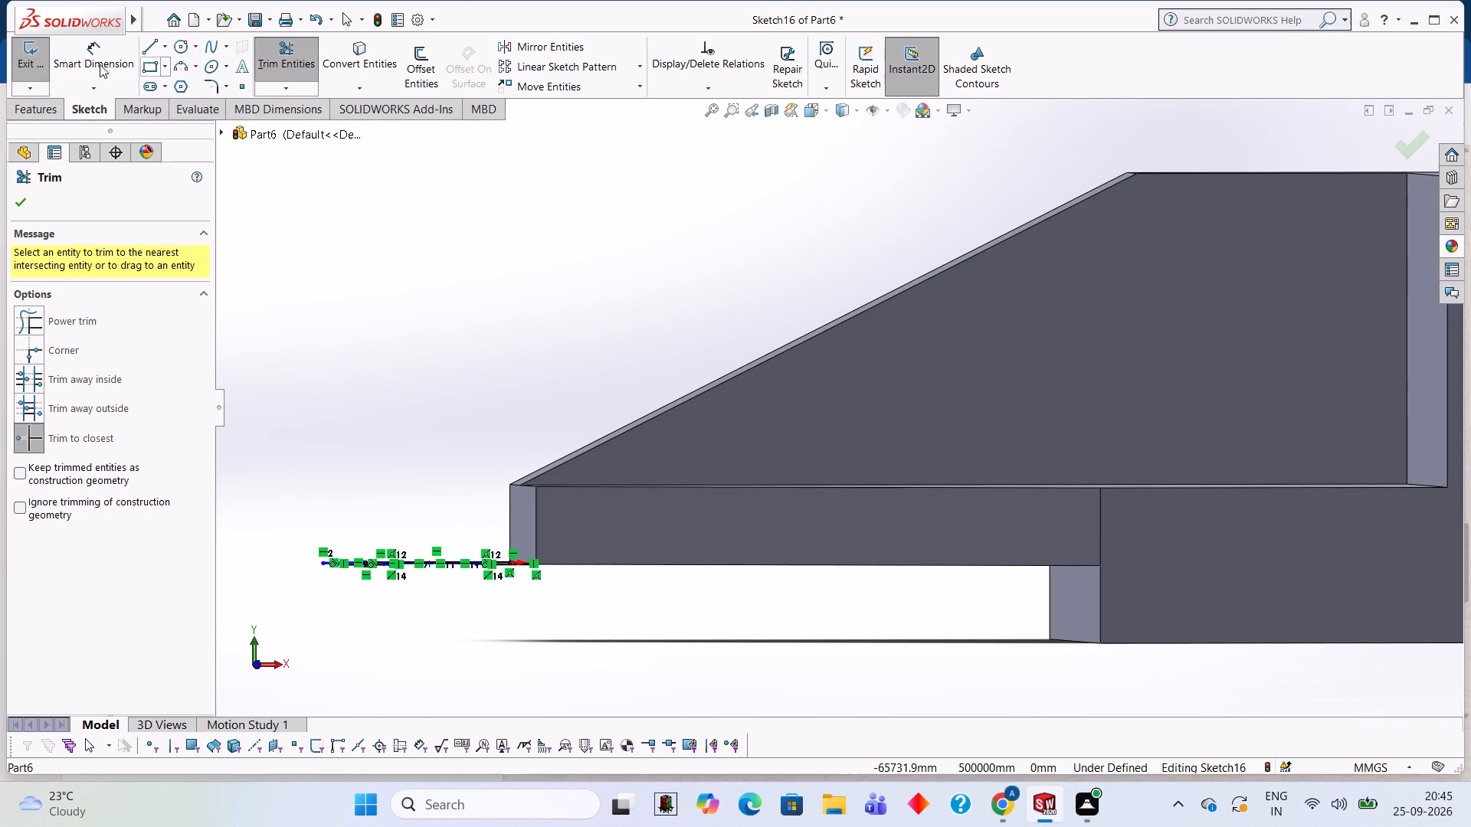
click(16, 106)
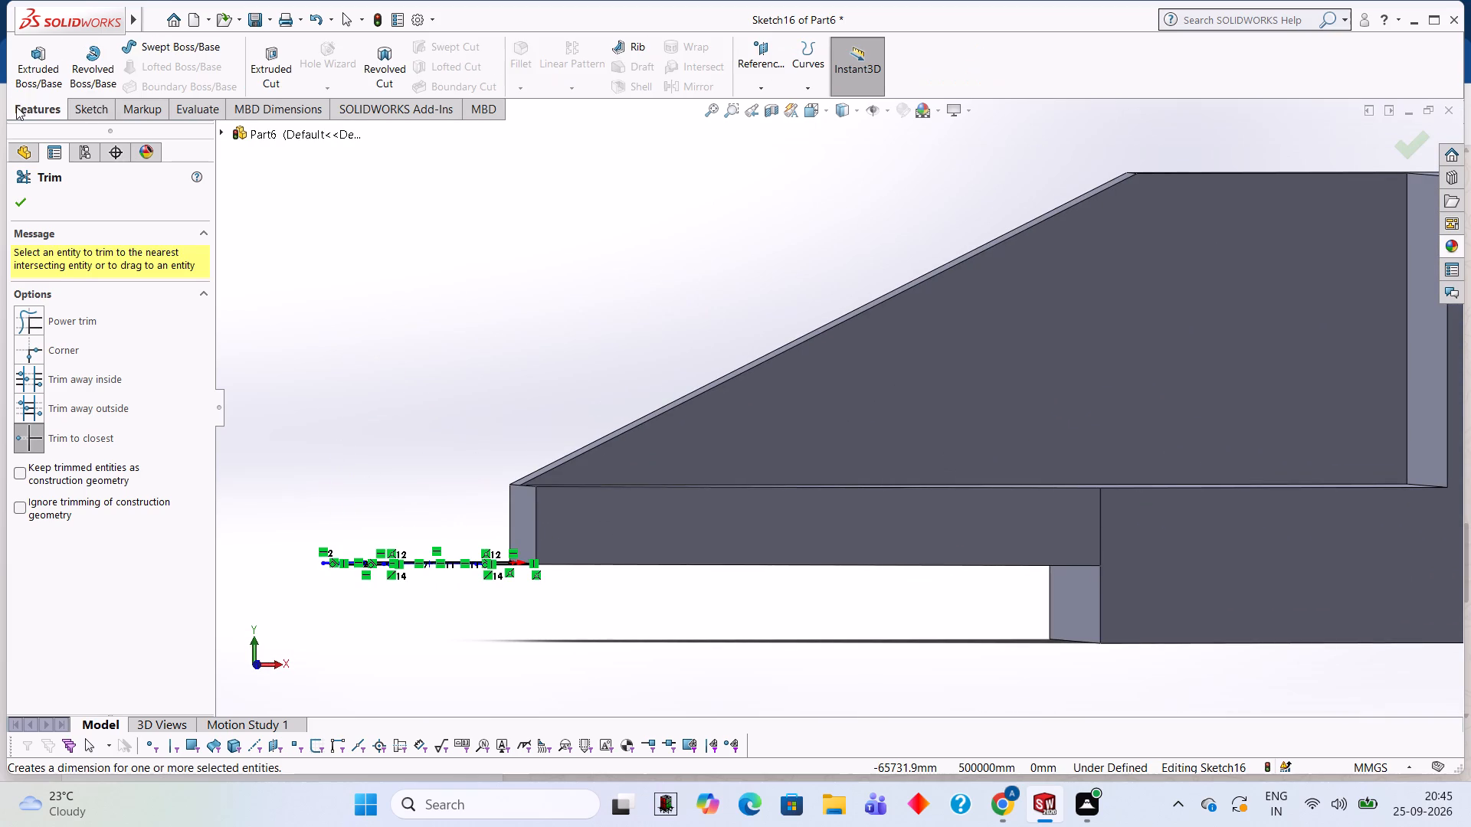
click(53, 47)
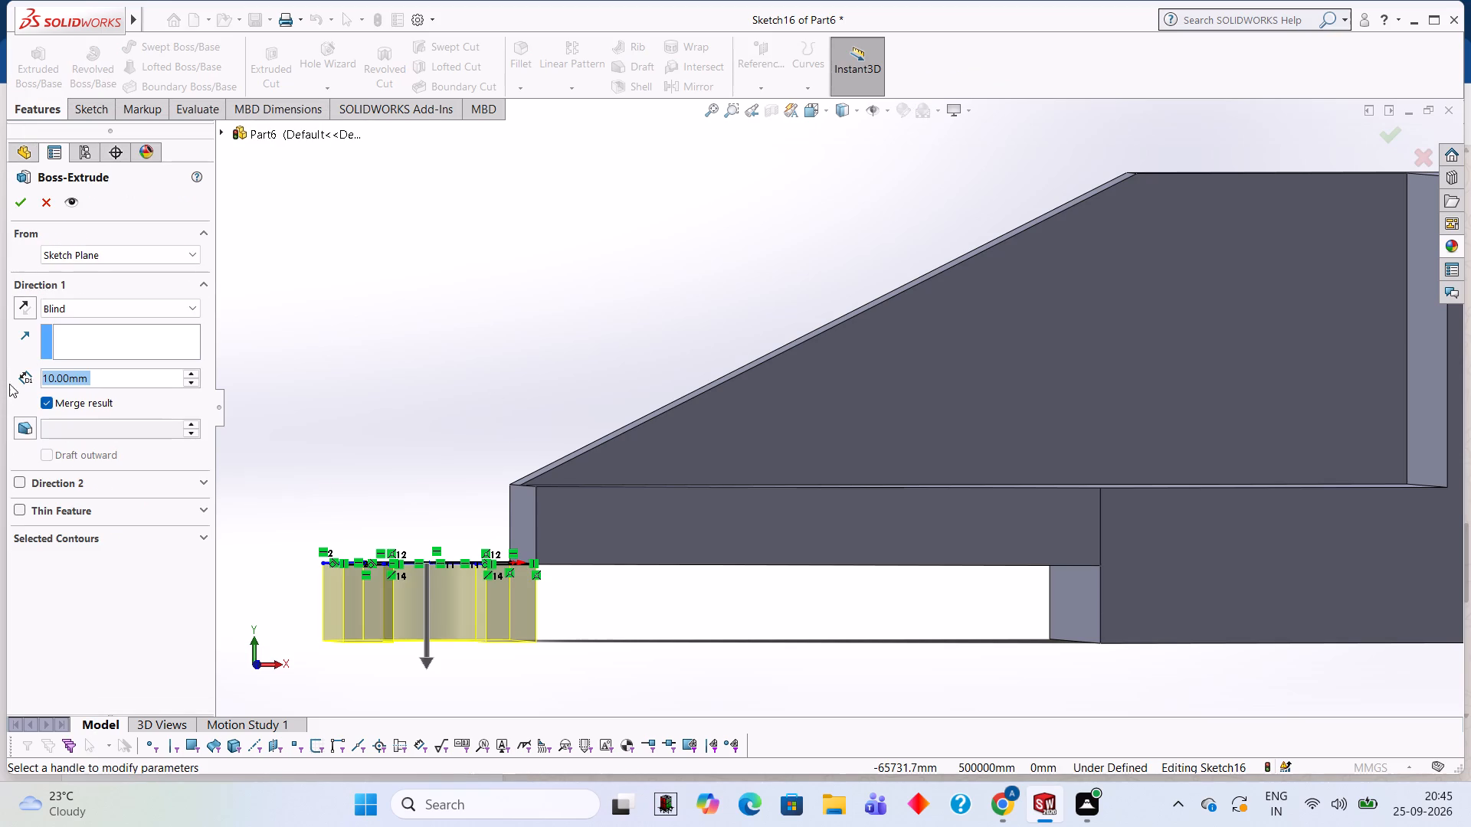
click(28, 306)
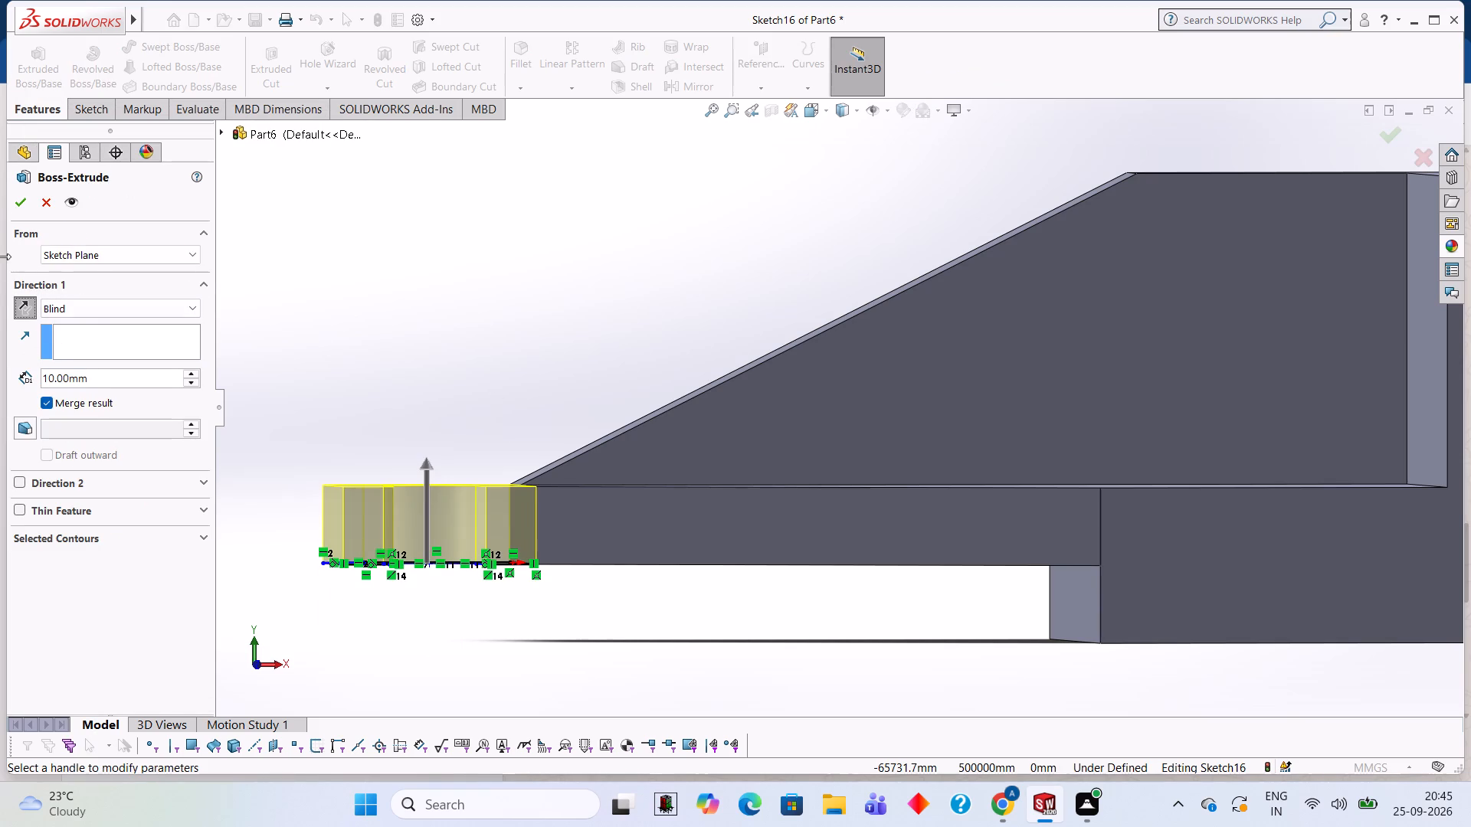
click(25, 199)
Examine the bracket from above and from the front, checking how the slotted extension meets the tapered base plate and walls.
middle_drag(539, 263, 536, 299)
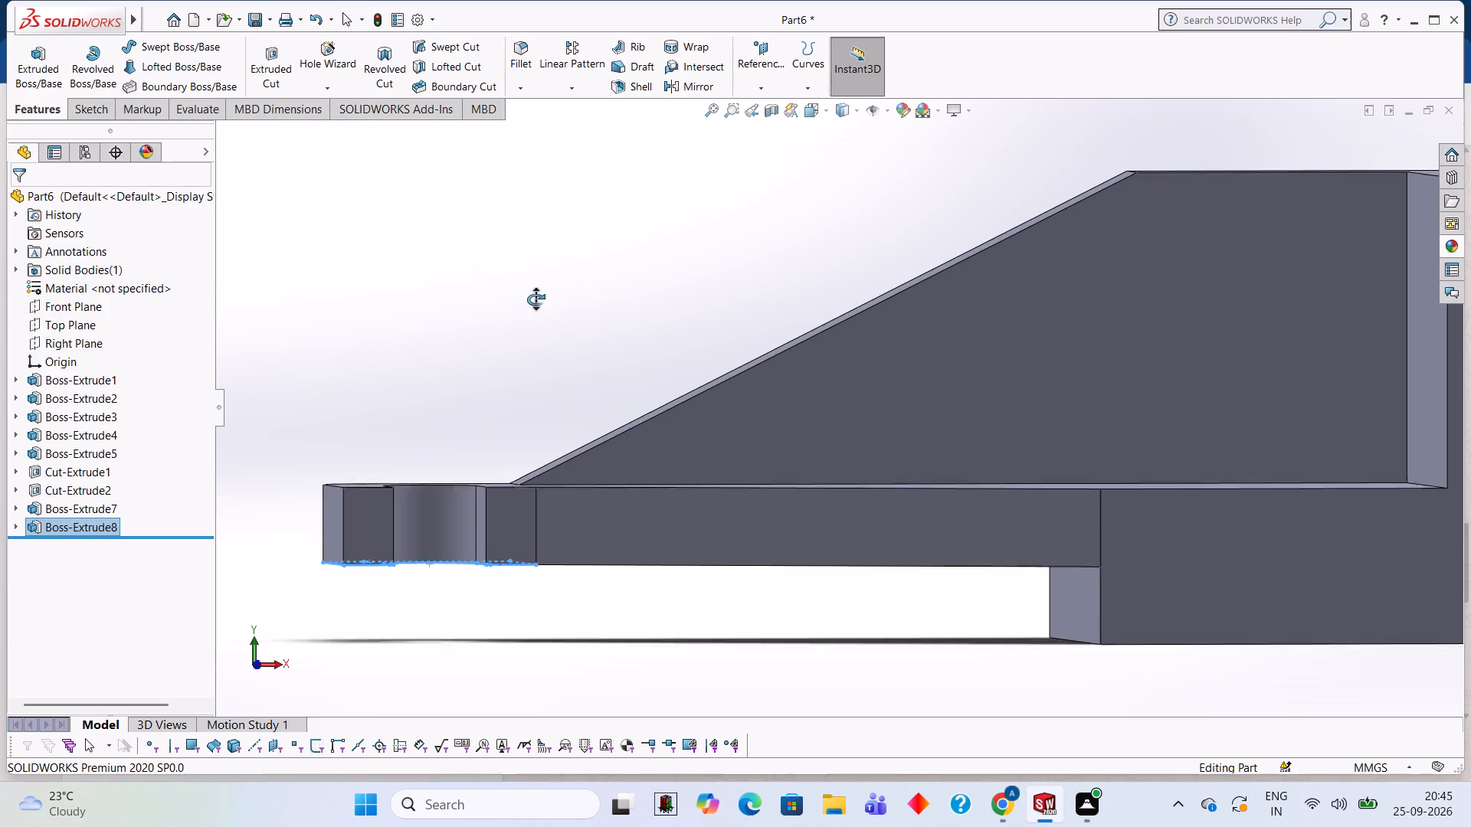
middle_drag(536, 299, 507, 440)
click(519, 495)
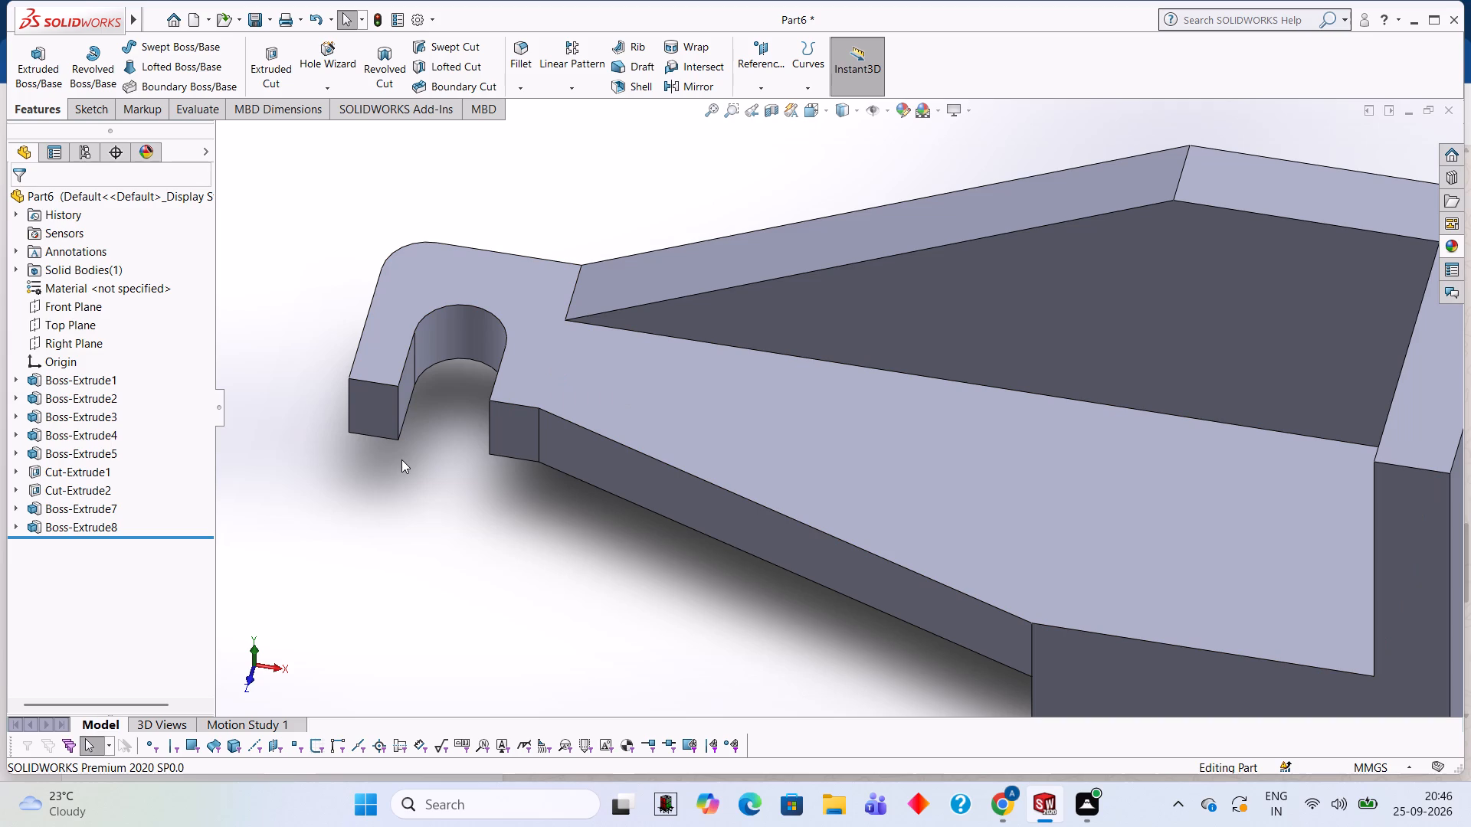
middle_drag(753, 443, 752, 492)
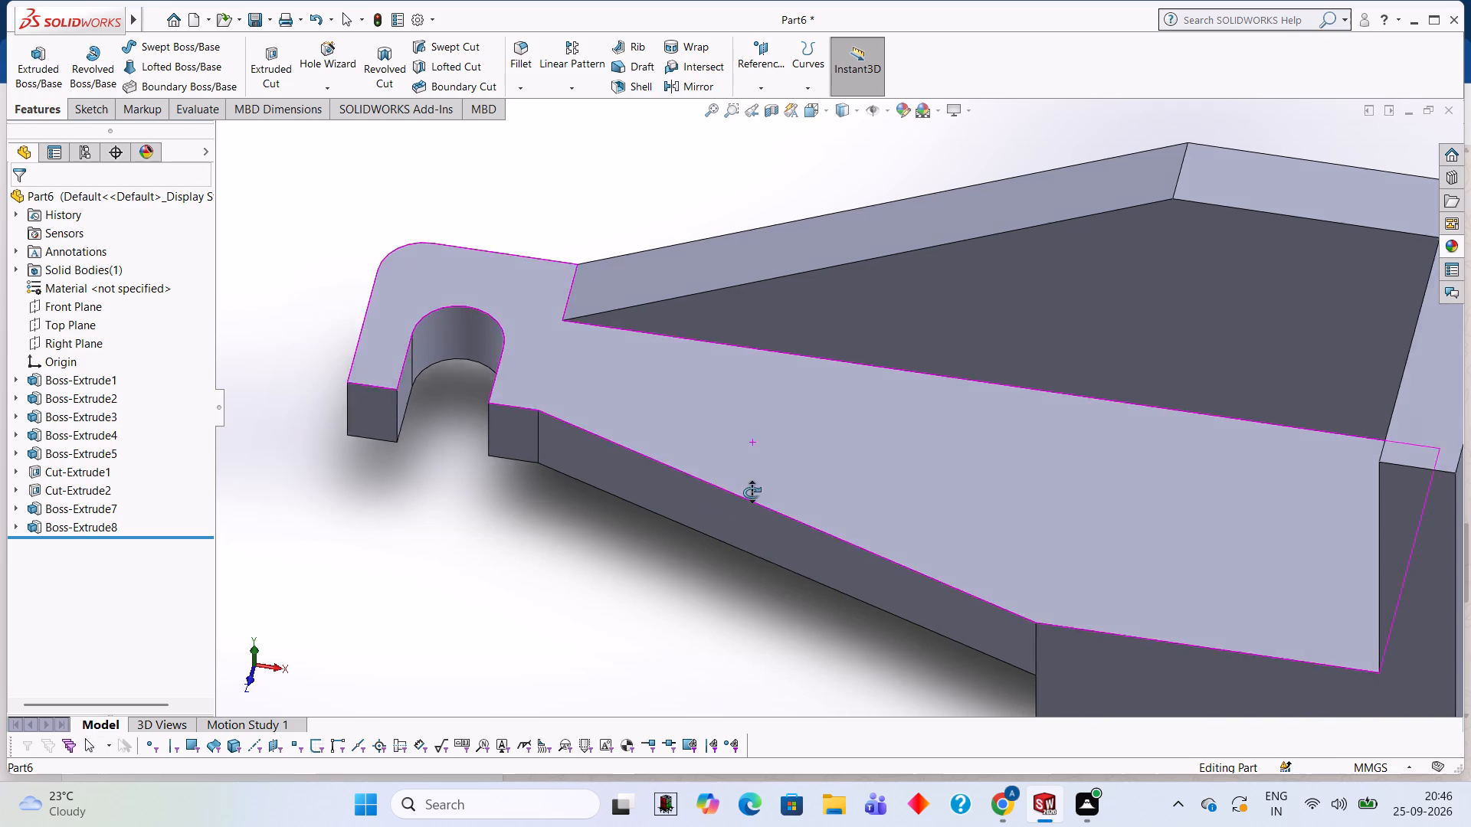
middle_drag(752, 492, 751, 567)
scroll(769, 533, up, 2)
middle_drag(778, 522, 797, 582)
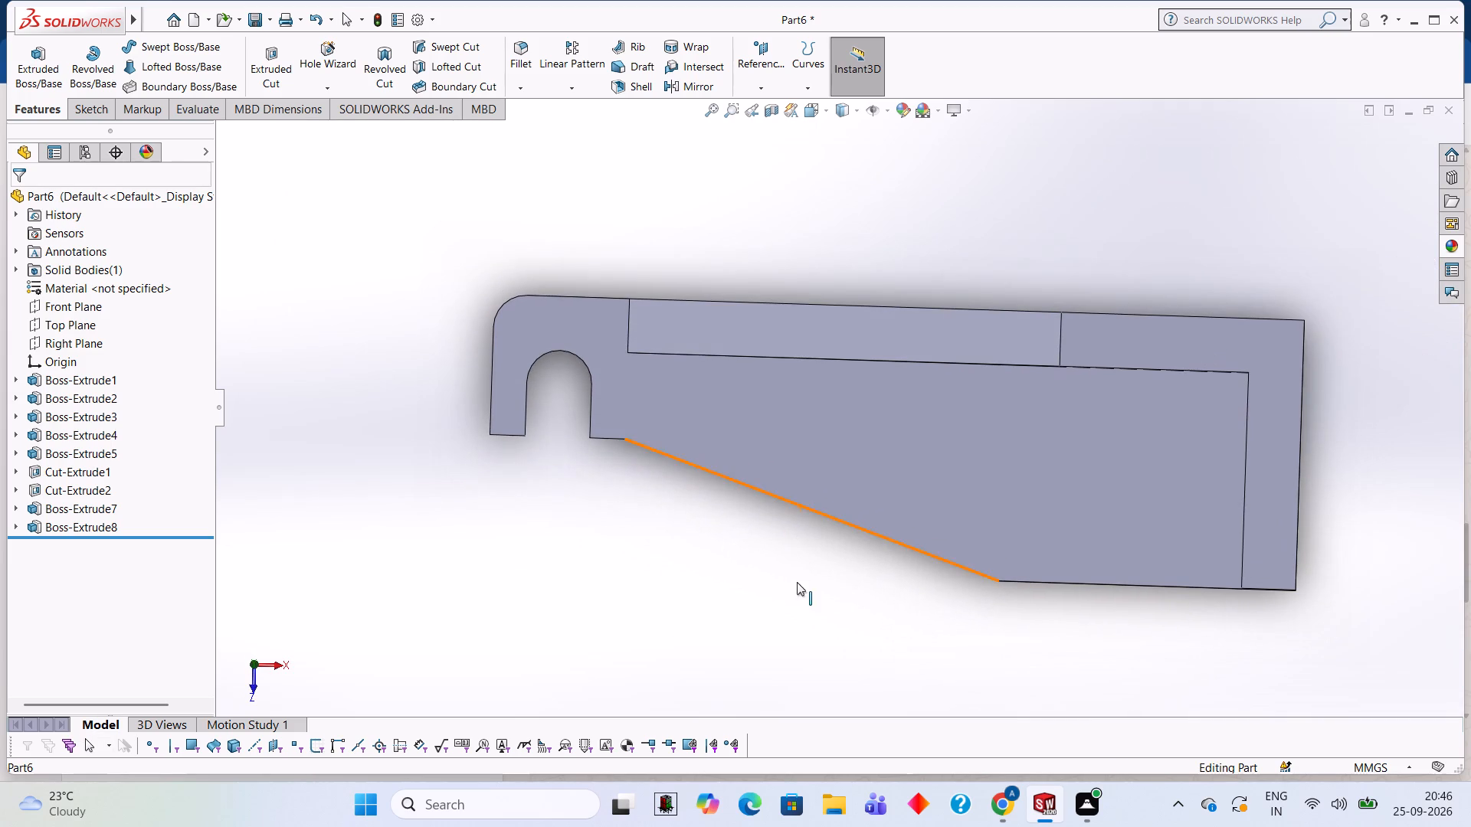
middle_drag(769, 551, 772, 368)
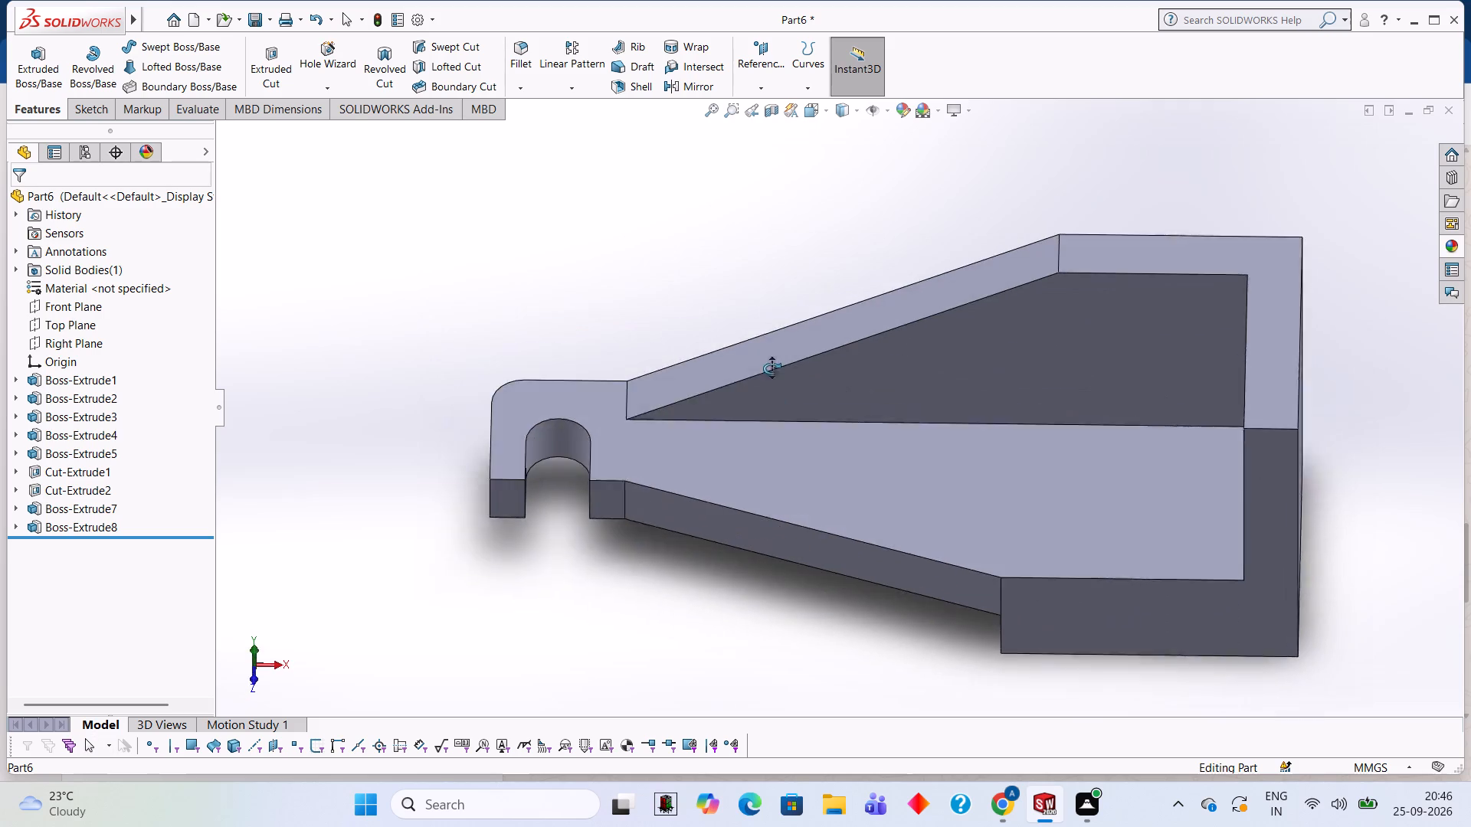
middle_drag(772, 368, 769, 346)
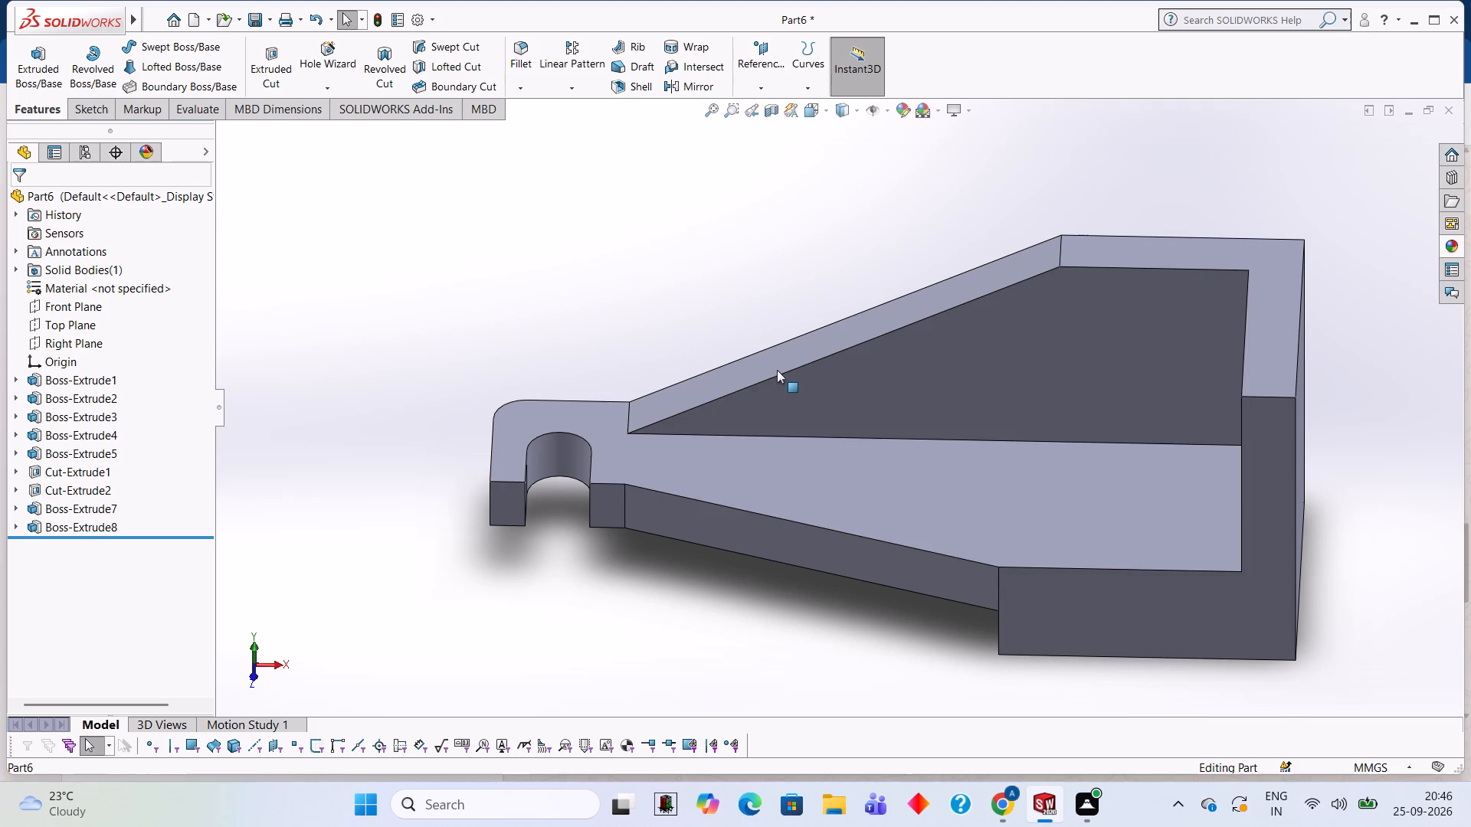
middle_drag(753, 585, 795, 502)
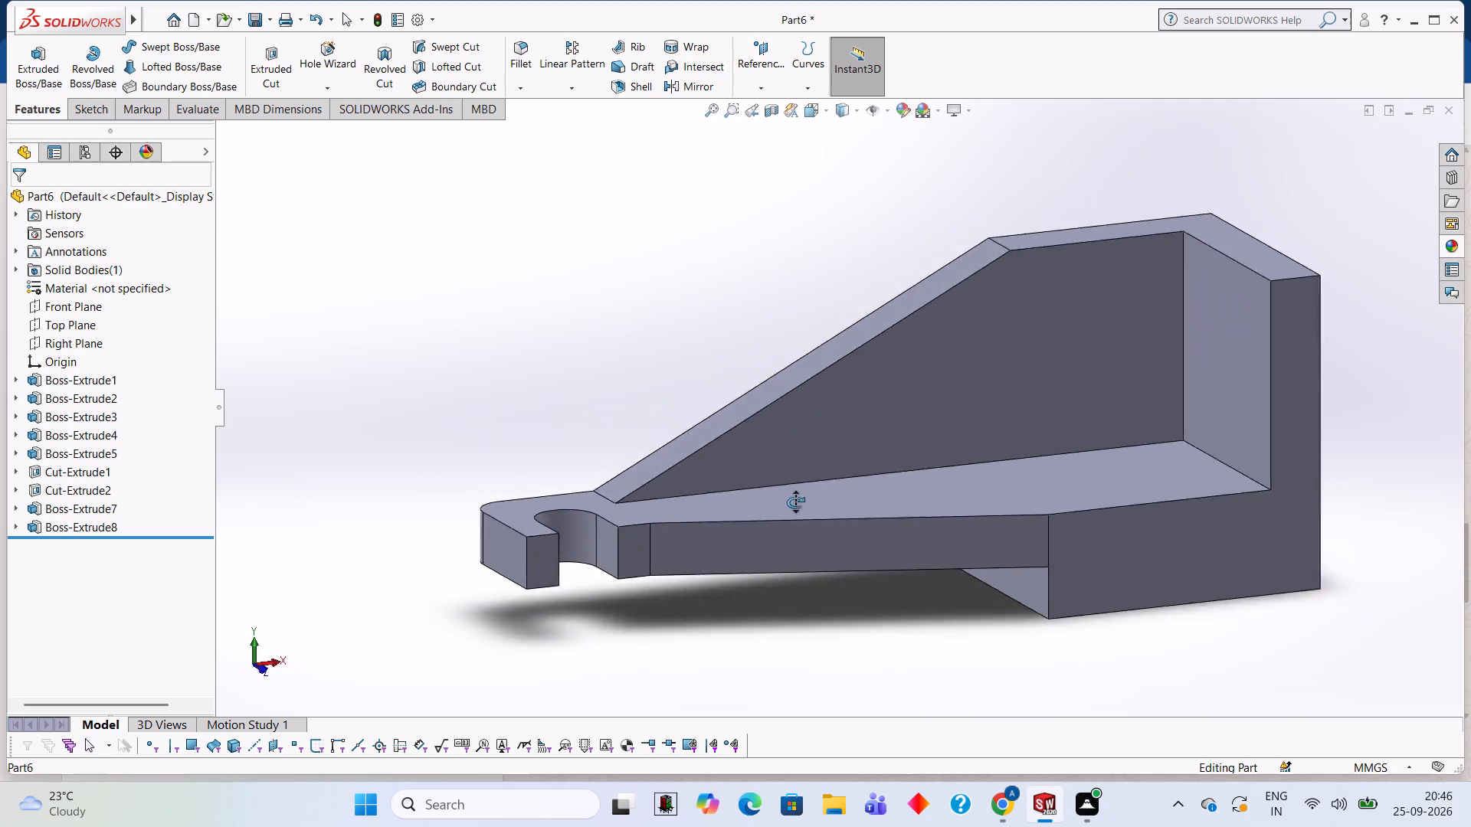
middle_drag(795, 502, 745, 480)
middle_drag(713, 285, 752, 381)
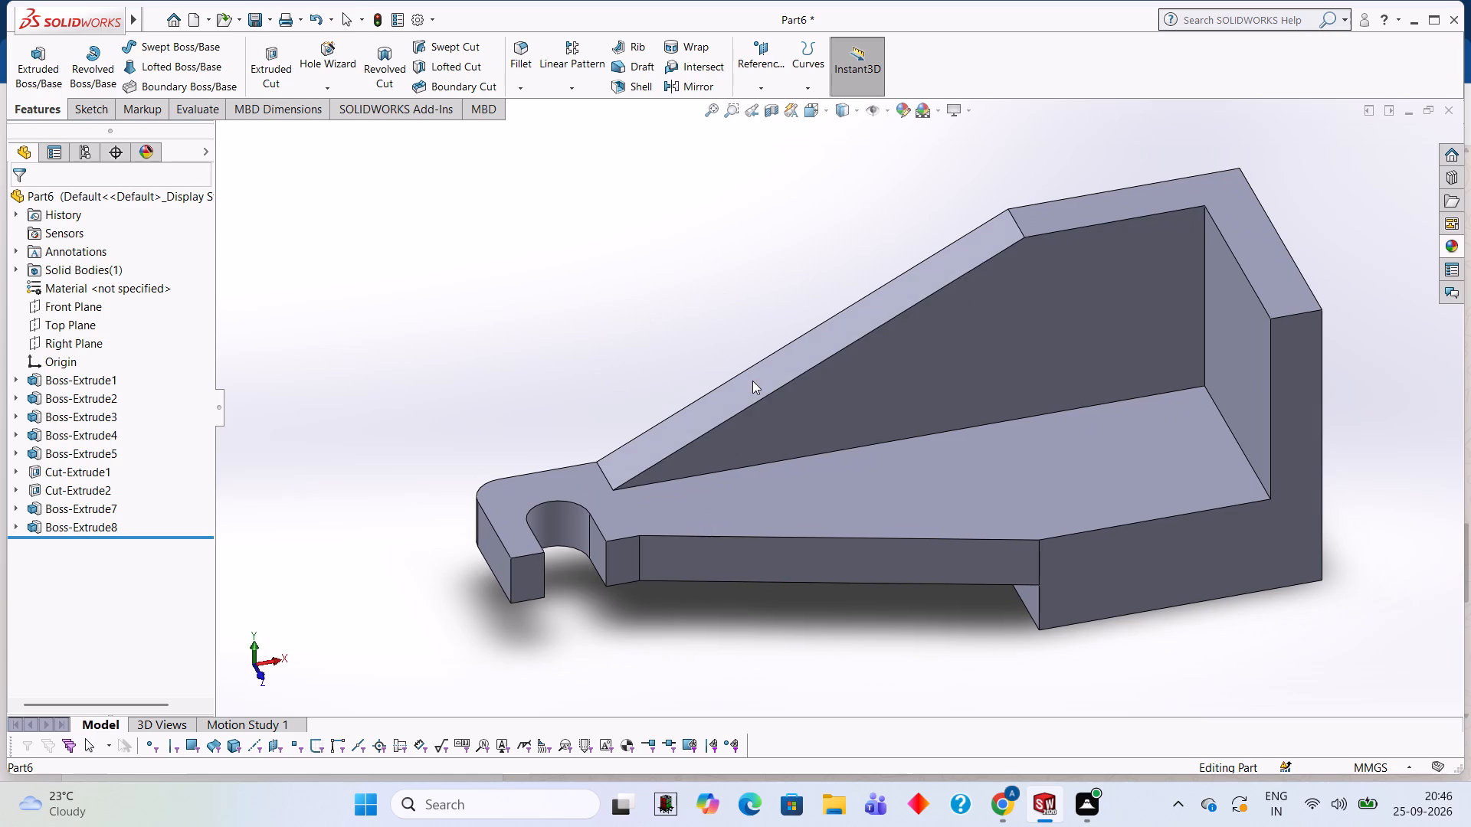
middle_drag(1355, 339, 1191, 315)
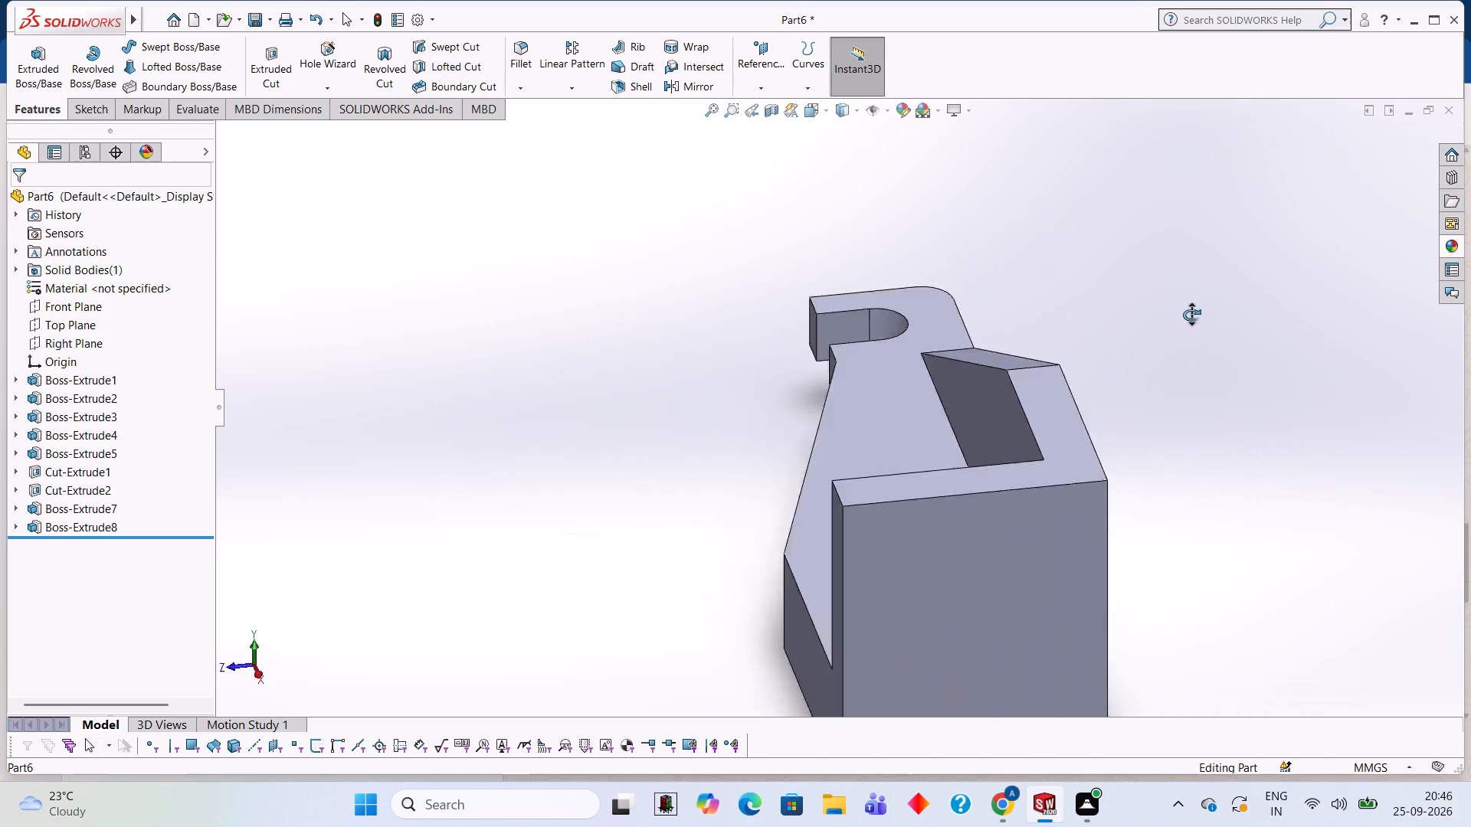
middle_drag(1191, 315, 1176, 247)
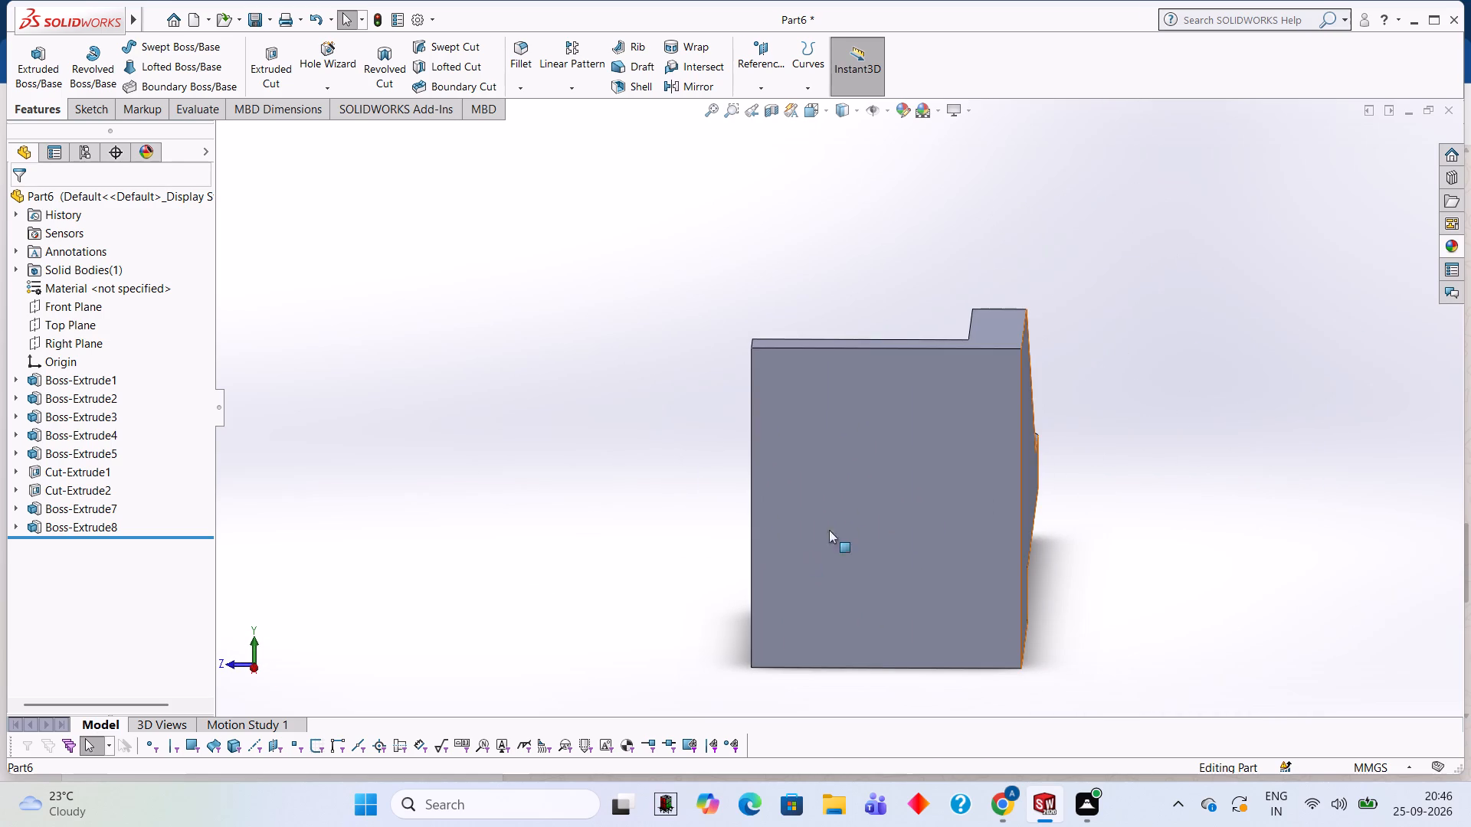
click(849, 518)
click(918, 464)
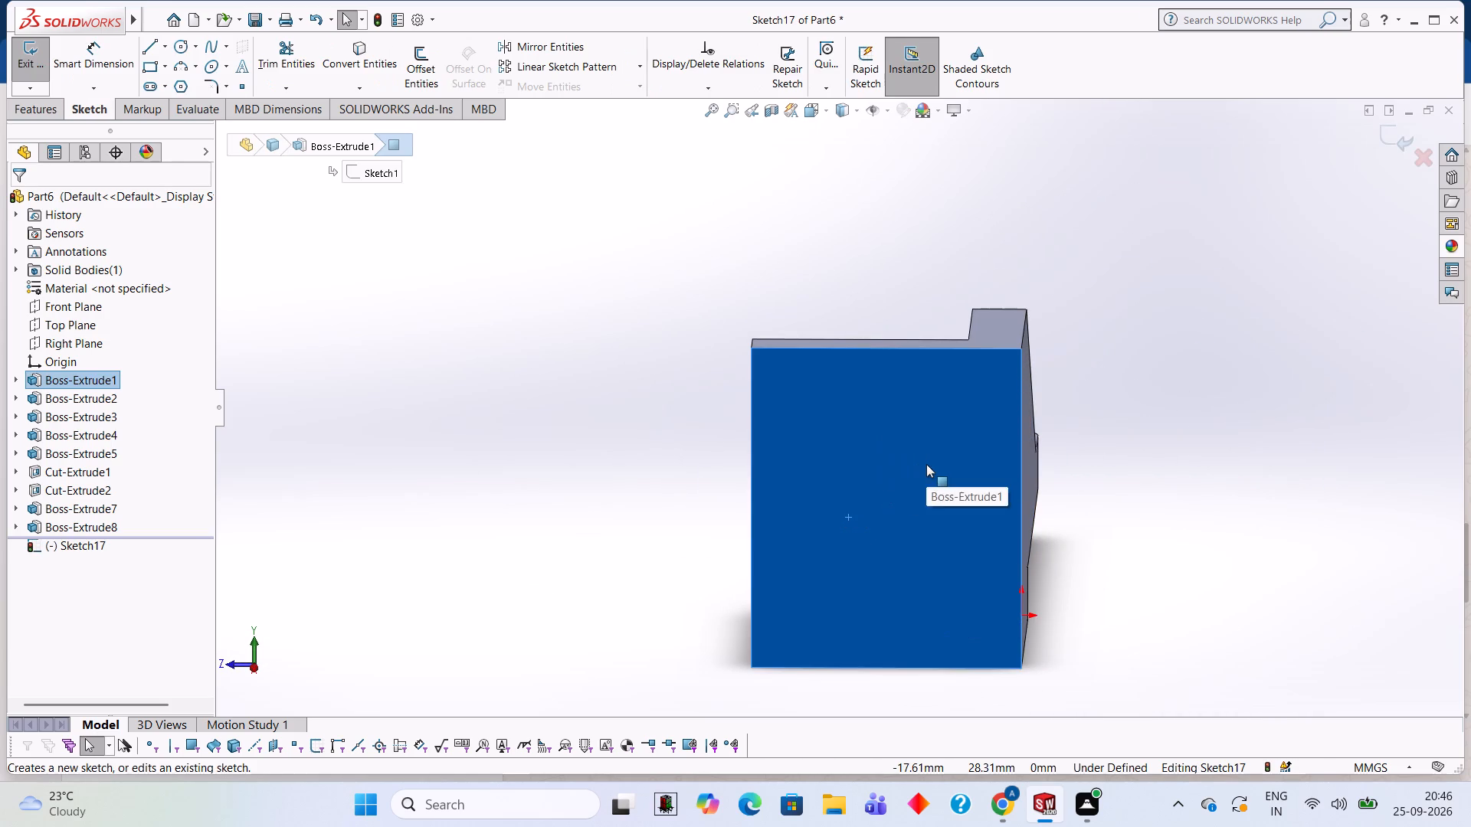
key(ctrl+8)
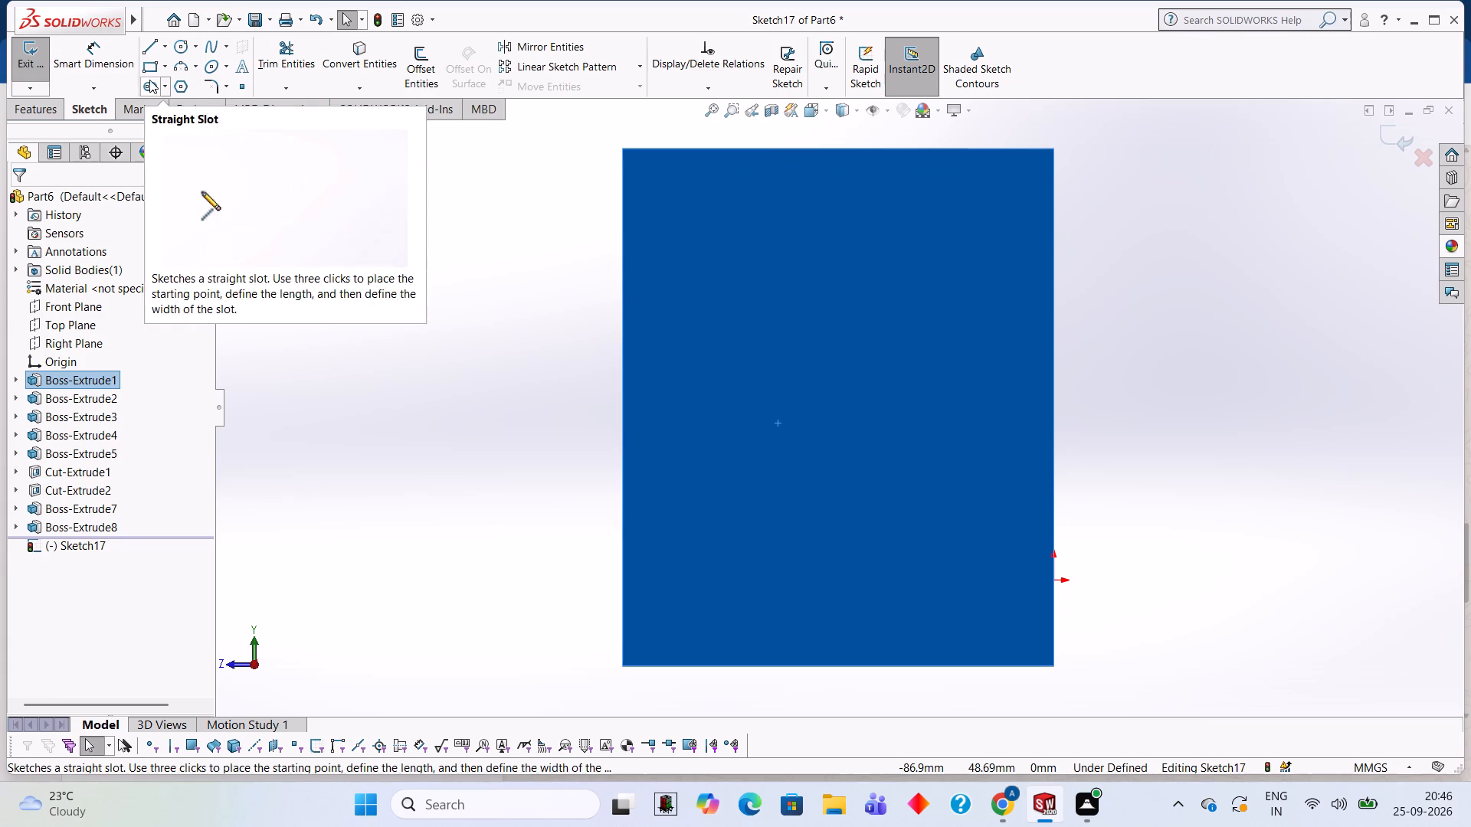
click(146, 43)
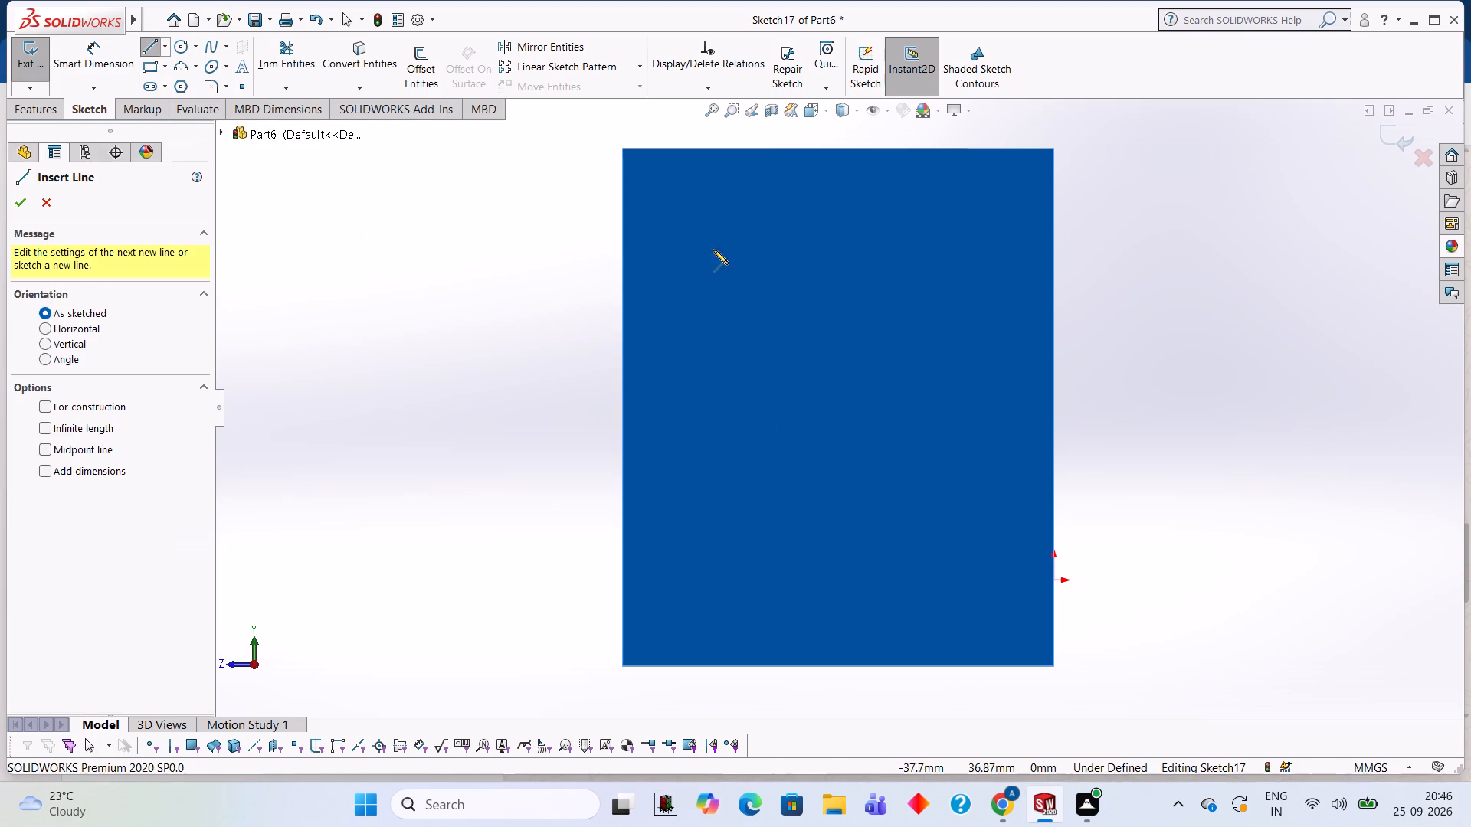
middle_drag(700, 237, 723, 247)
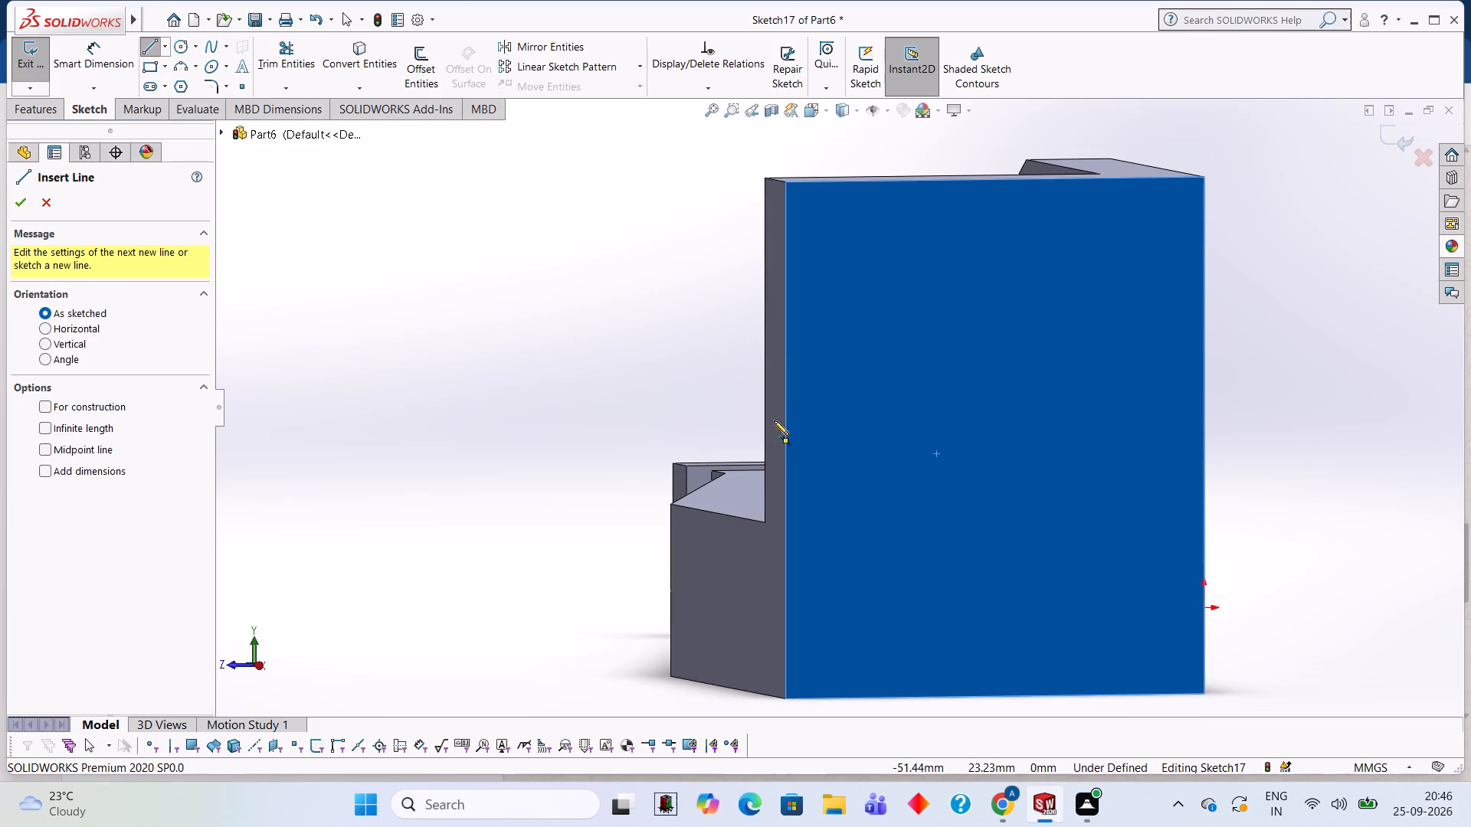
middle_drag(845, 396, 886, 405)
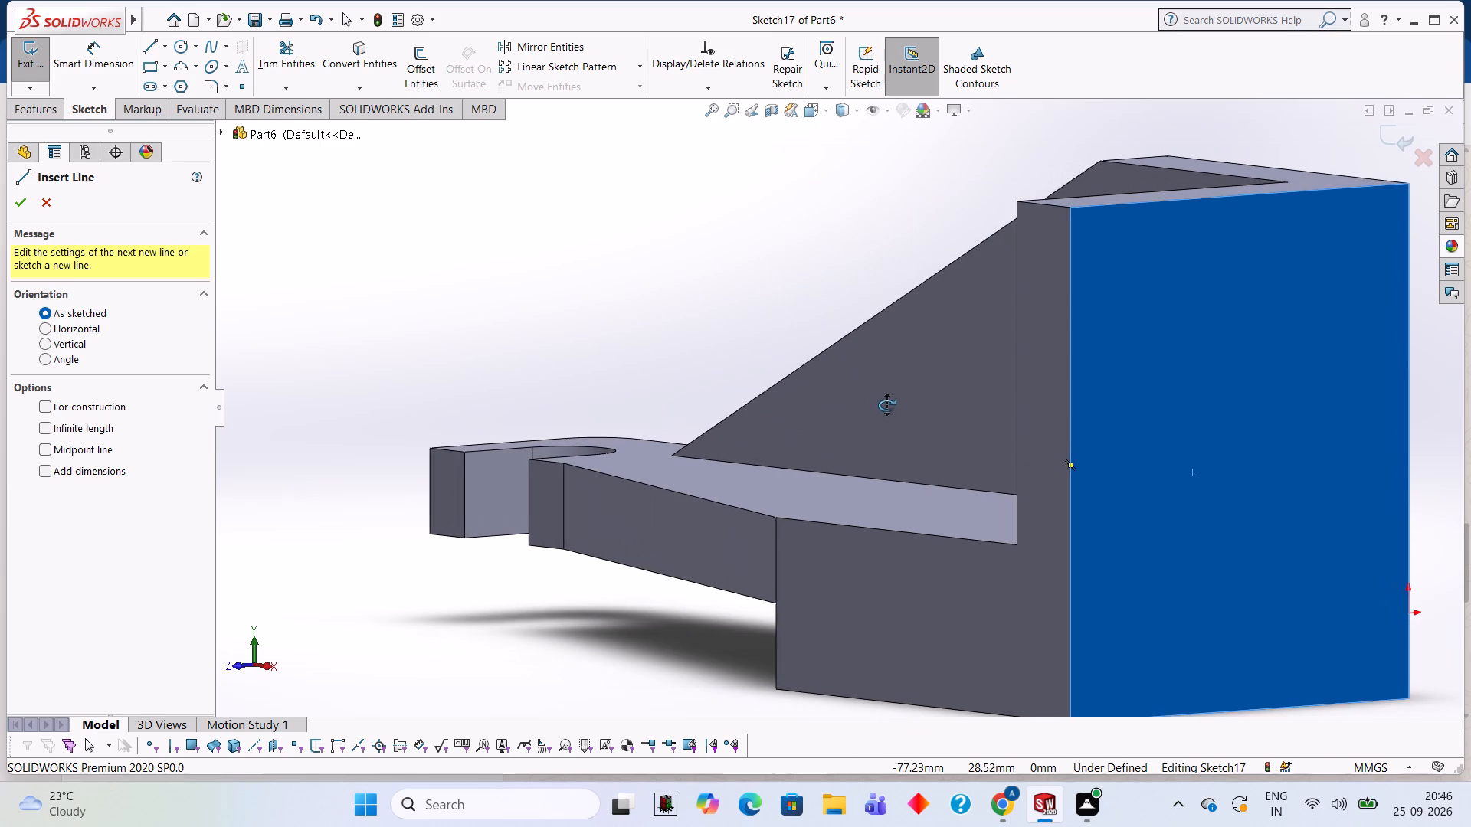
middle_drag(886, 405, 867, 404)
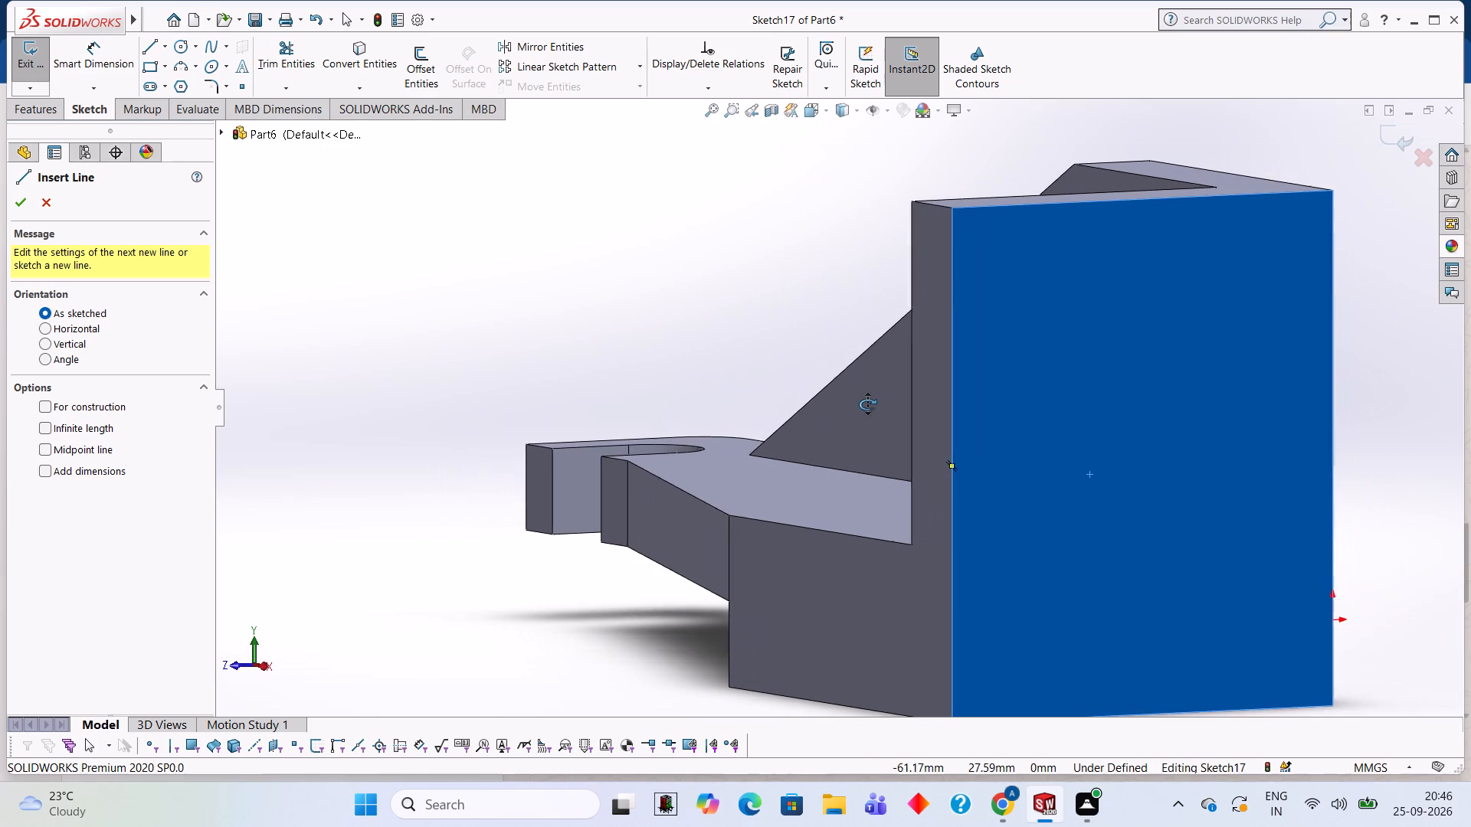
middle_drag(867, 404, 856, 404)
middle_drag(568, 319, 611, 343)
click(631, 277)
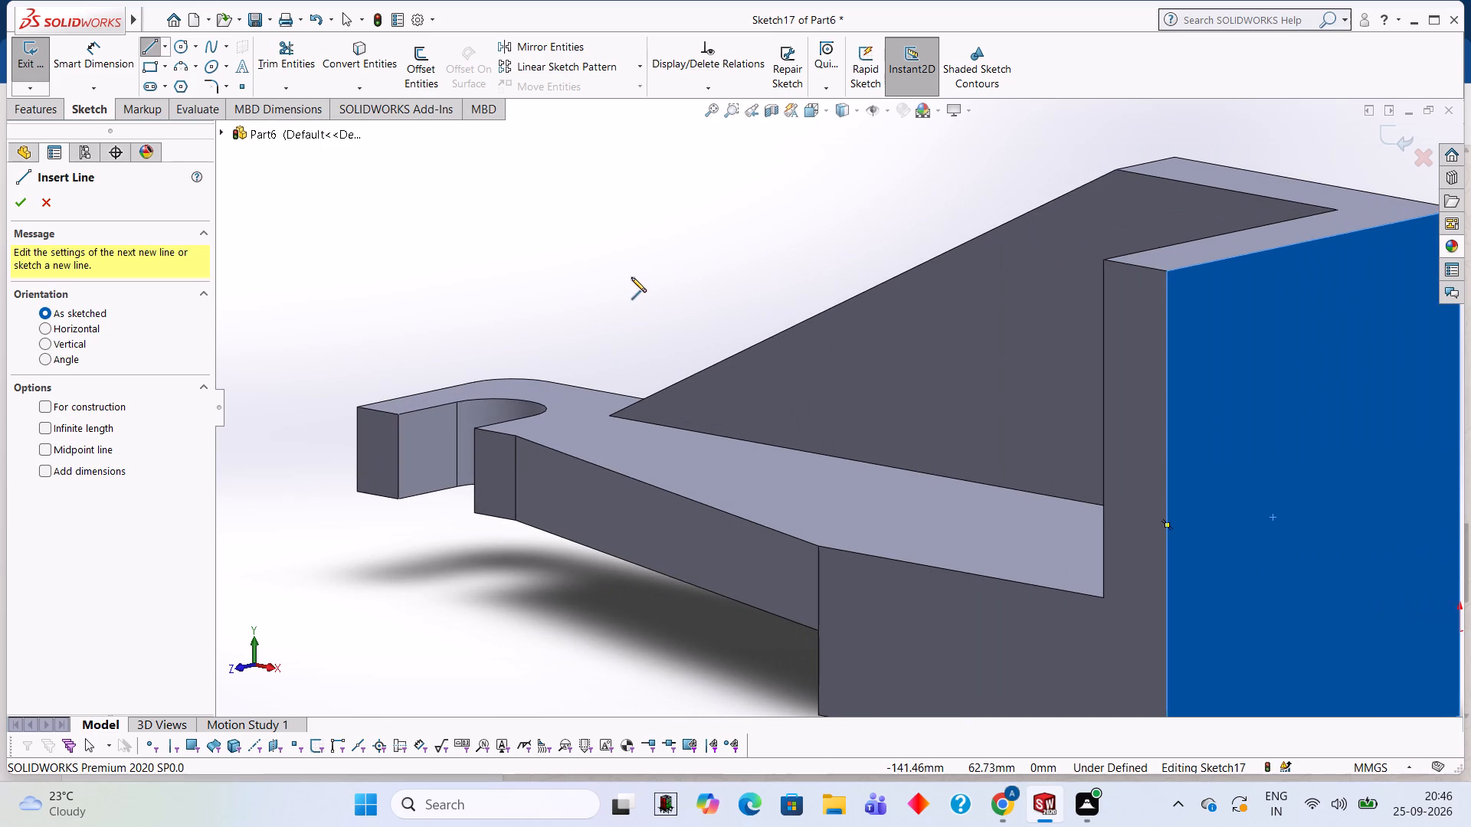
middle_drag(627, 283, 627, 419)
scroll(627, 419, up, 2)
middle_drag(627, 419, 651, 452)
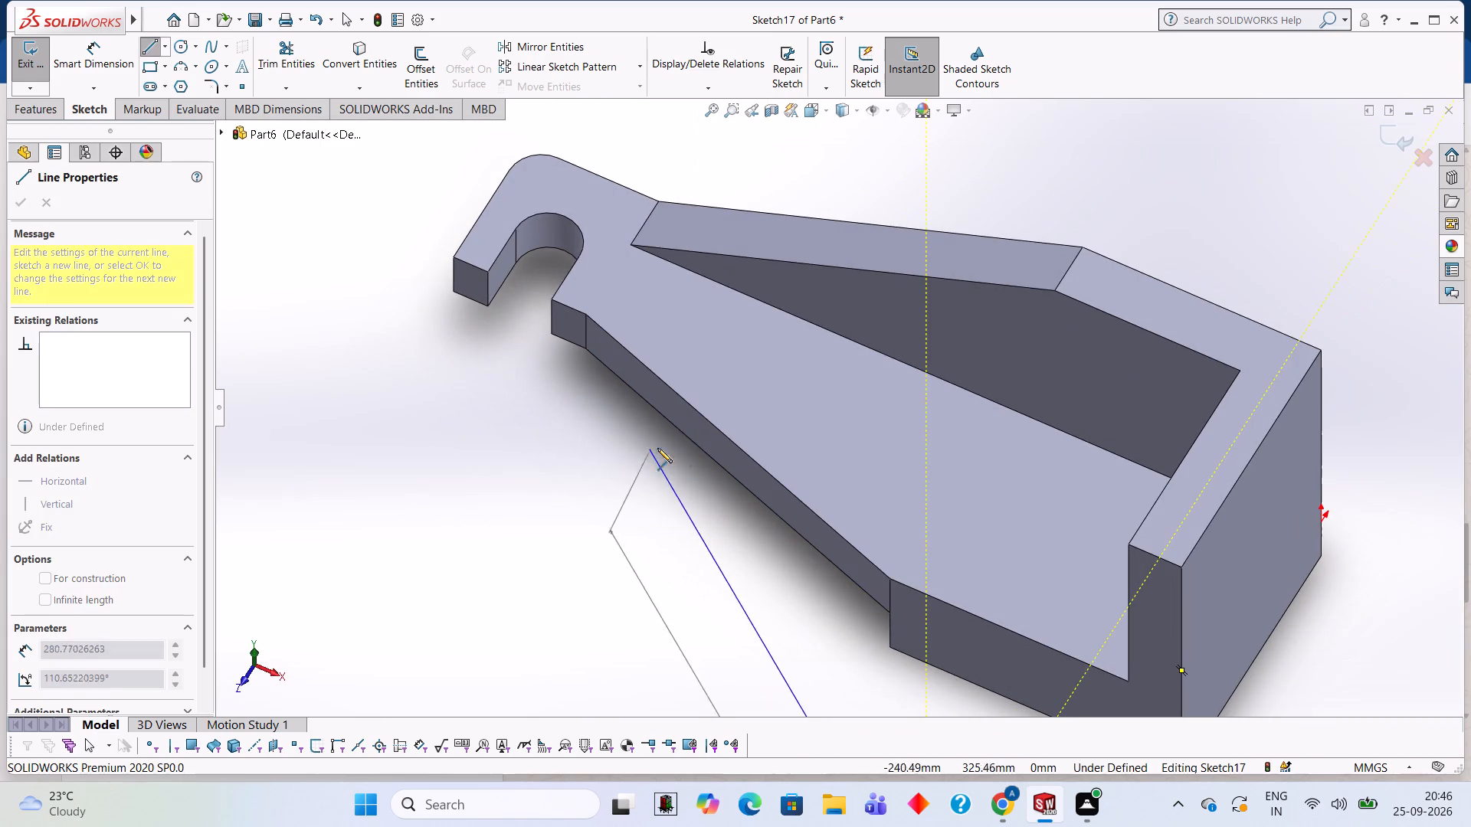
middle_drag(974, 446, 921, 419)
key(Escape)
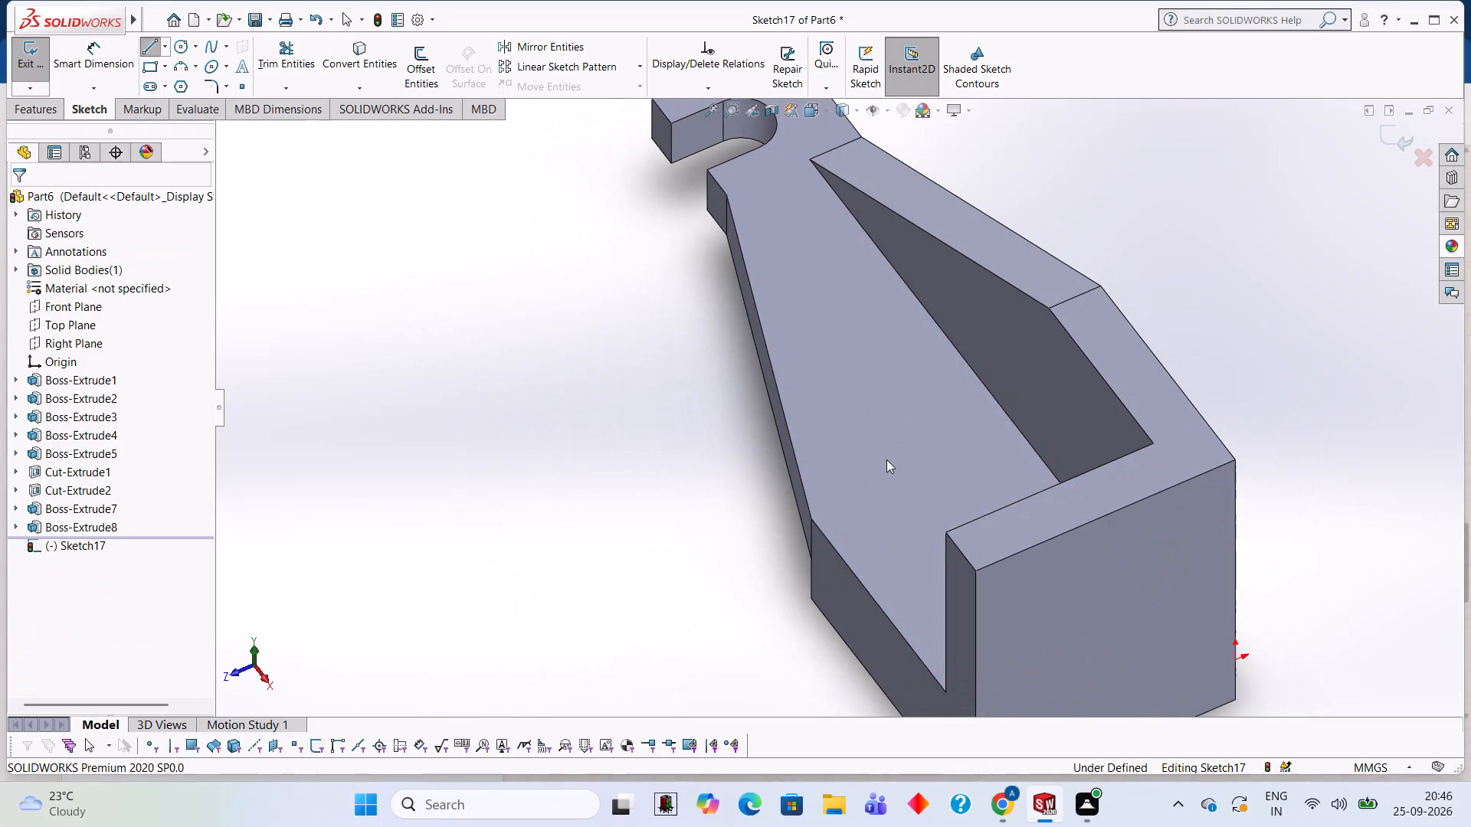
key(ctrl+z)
On the end wall's outer face, sketch a 44 mm vertical line up from the bottom corner along the edge farthest from the origin.
scroll(887, 503, up, 2)
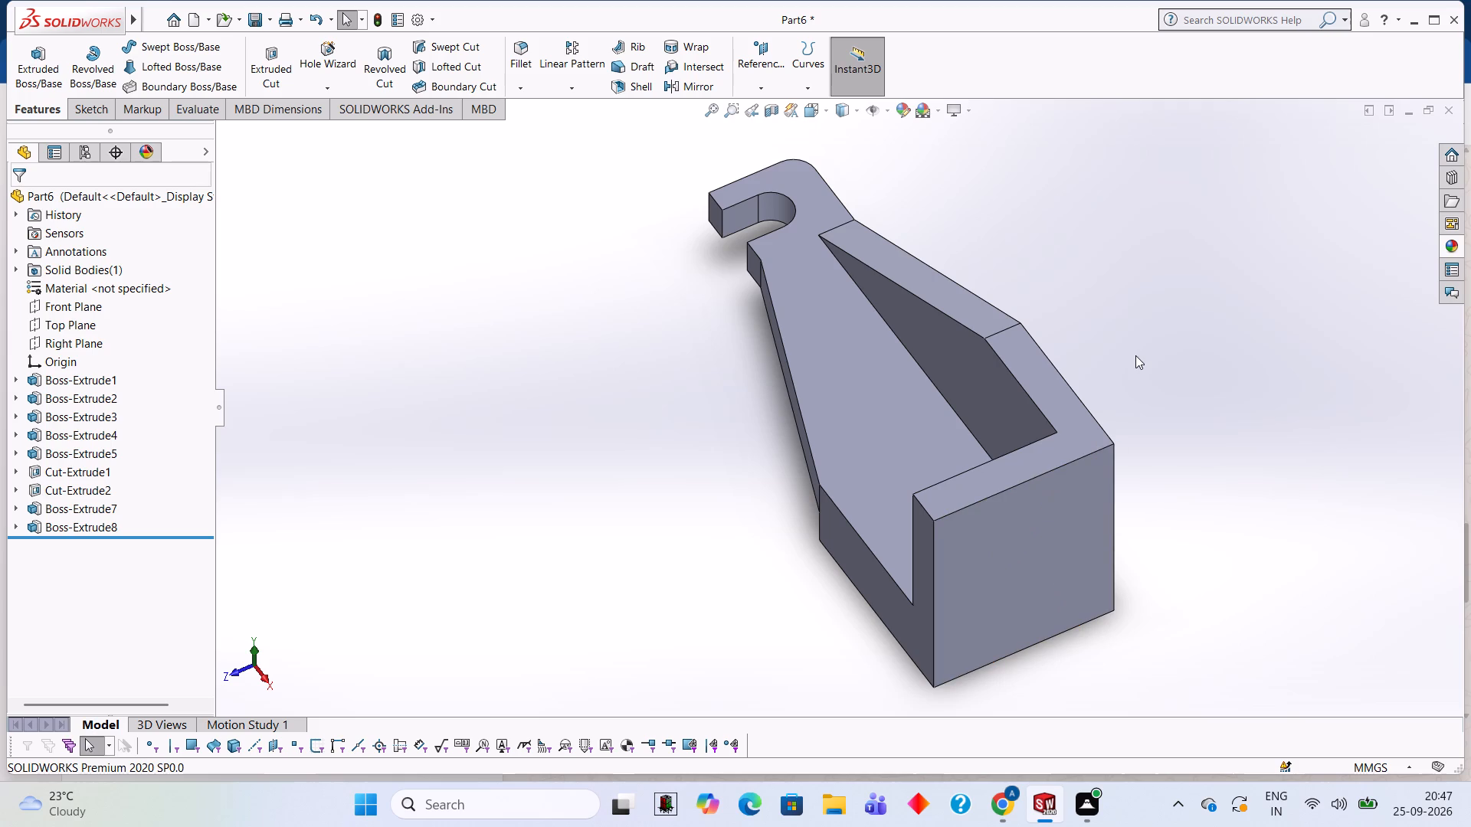
middle_drag(1135, 355, 1152, 310)
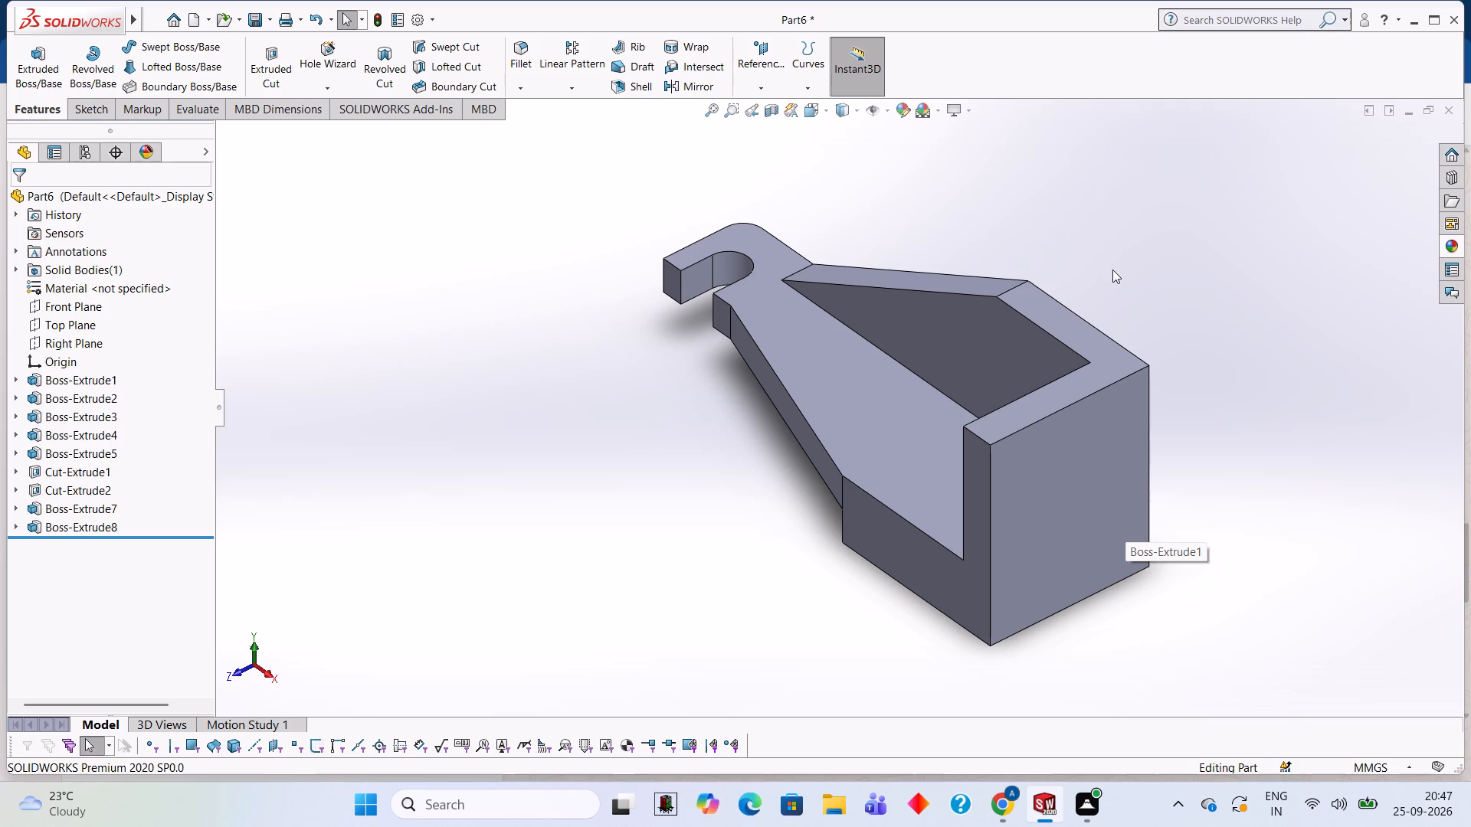
middle_drag(1214, 276, 1155, 260)
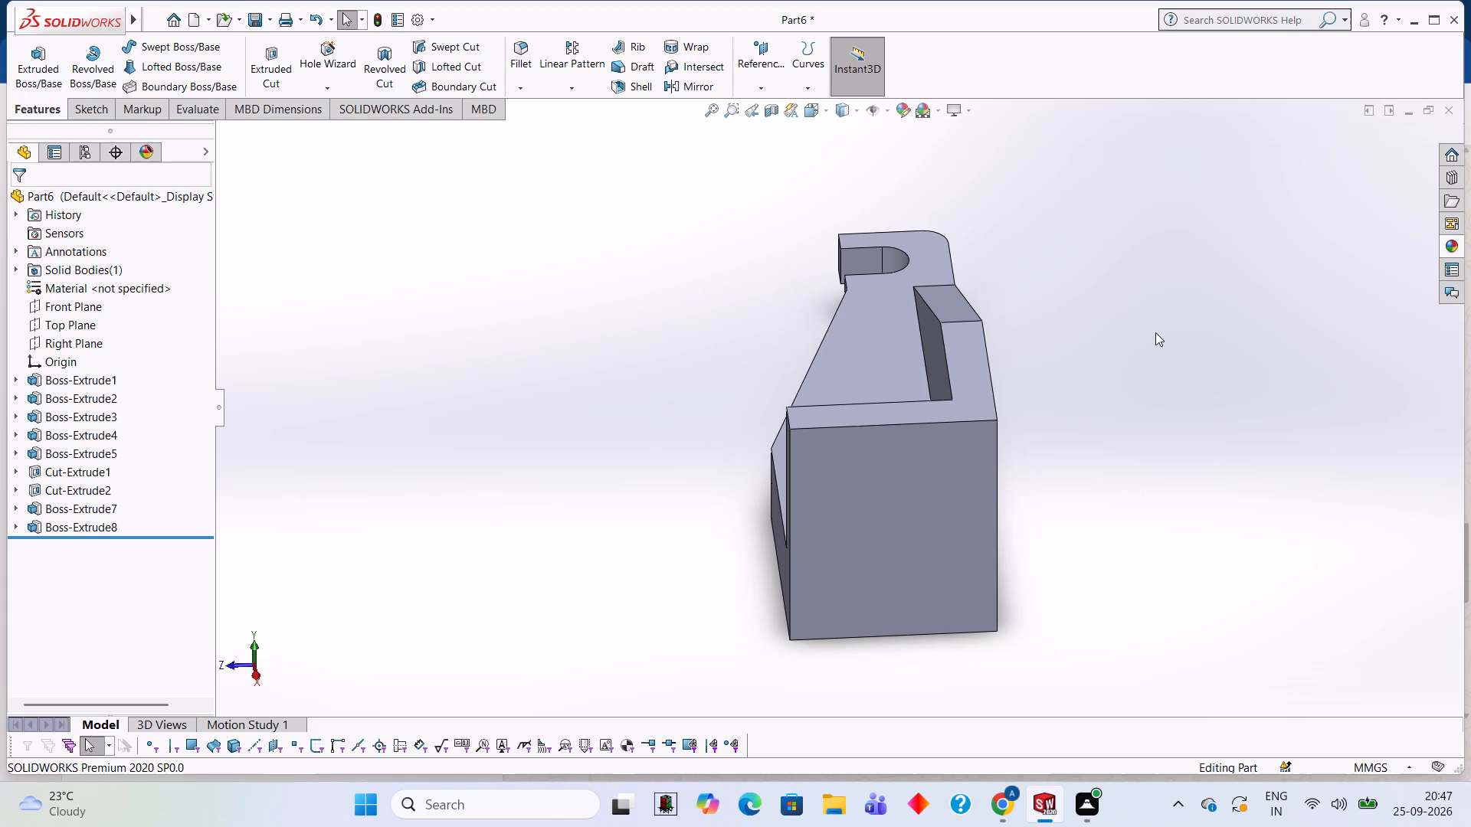
middle_drag(1155, 332, 1158, 252)
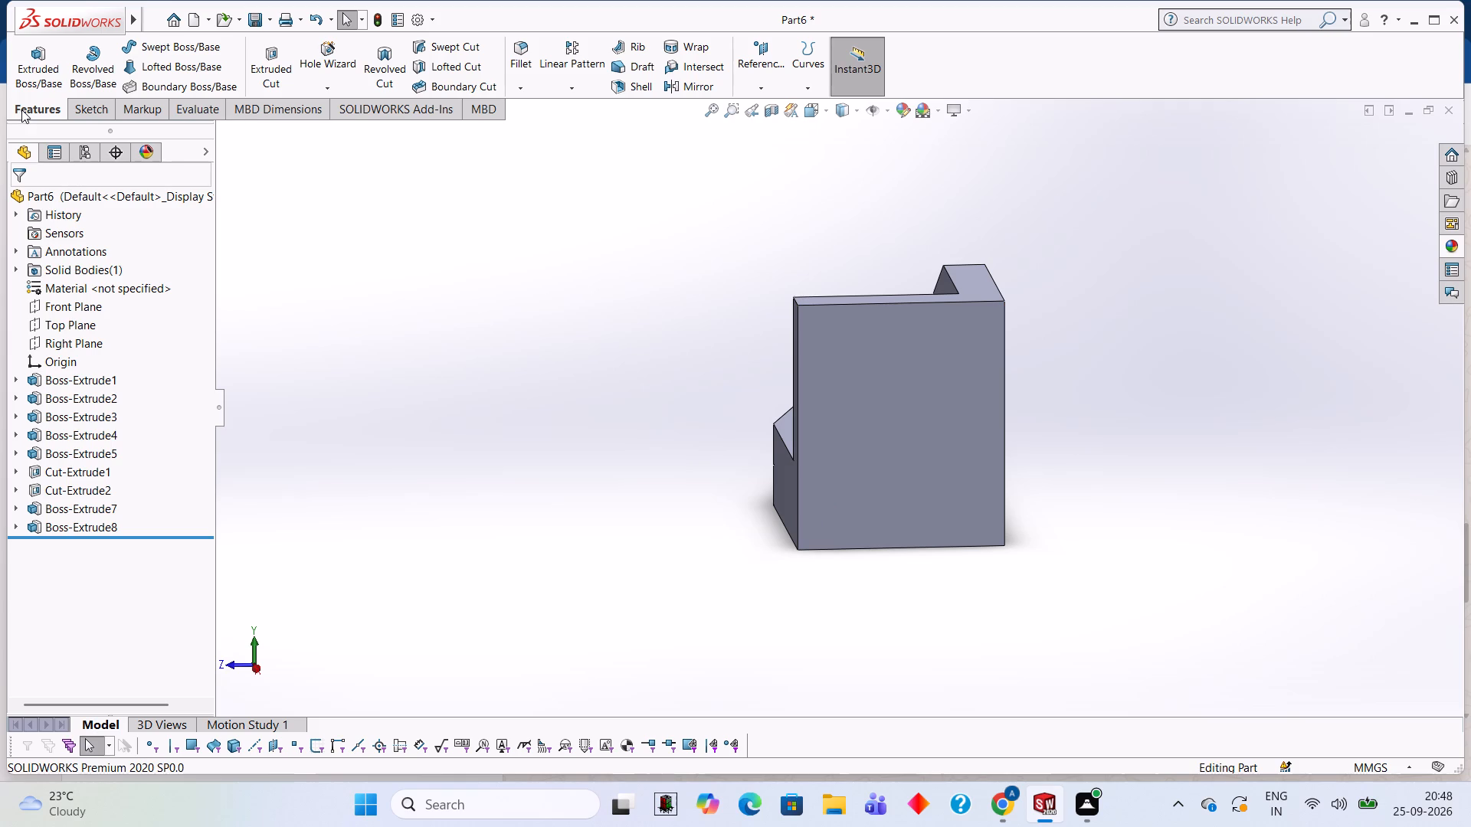
click(103, 101)
click(157, 45)
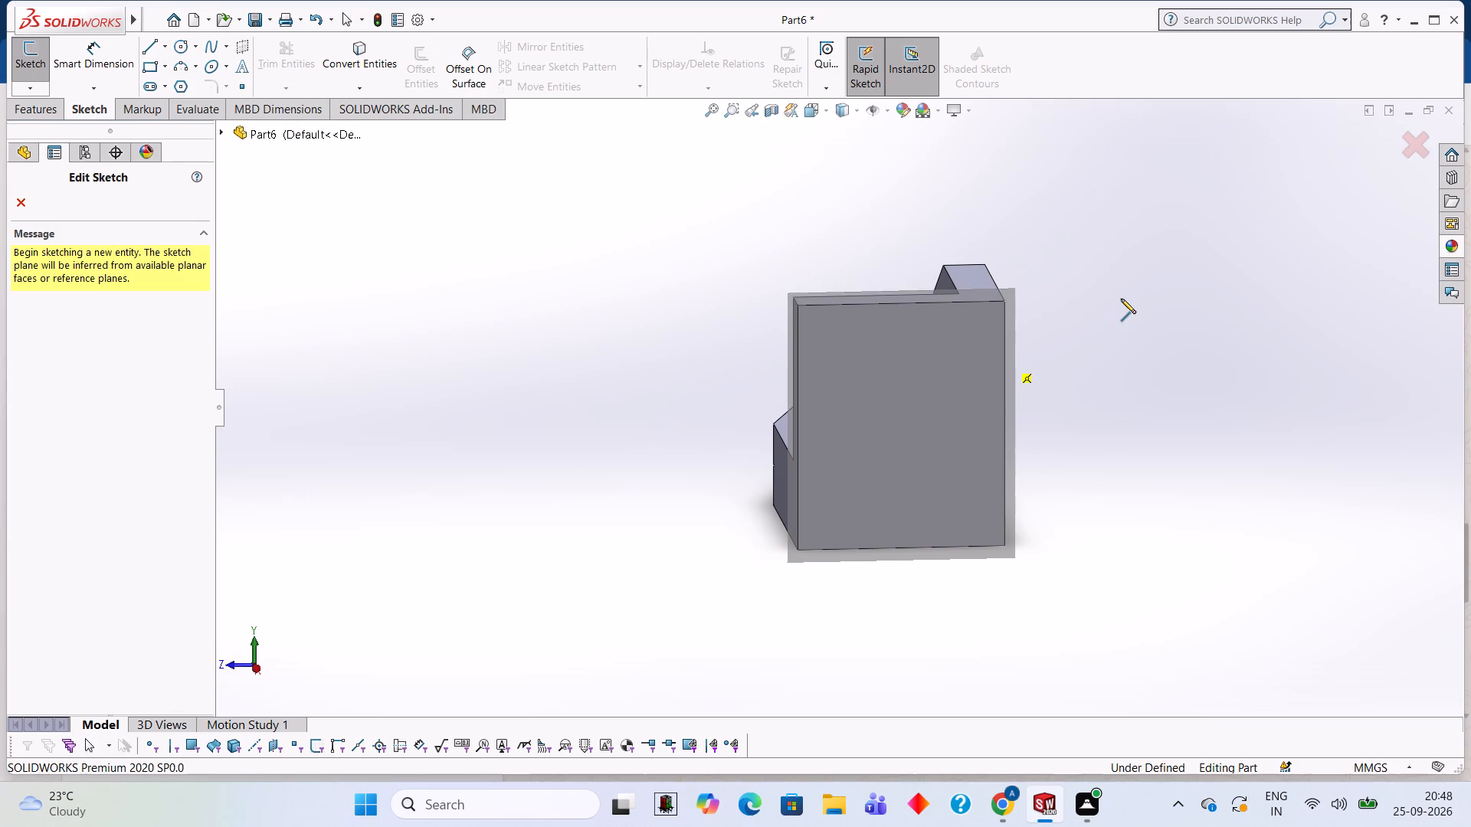
key(Escape)
click(880, 452)
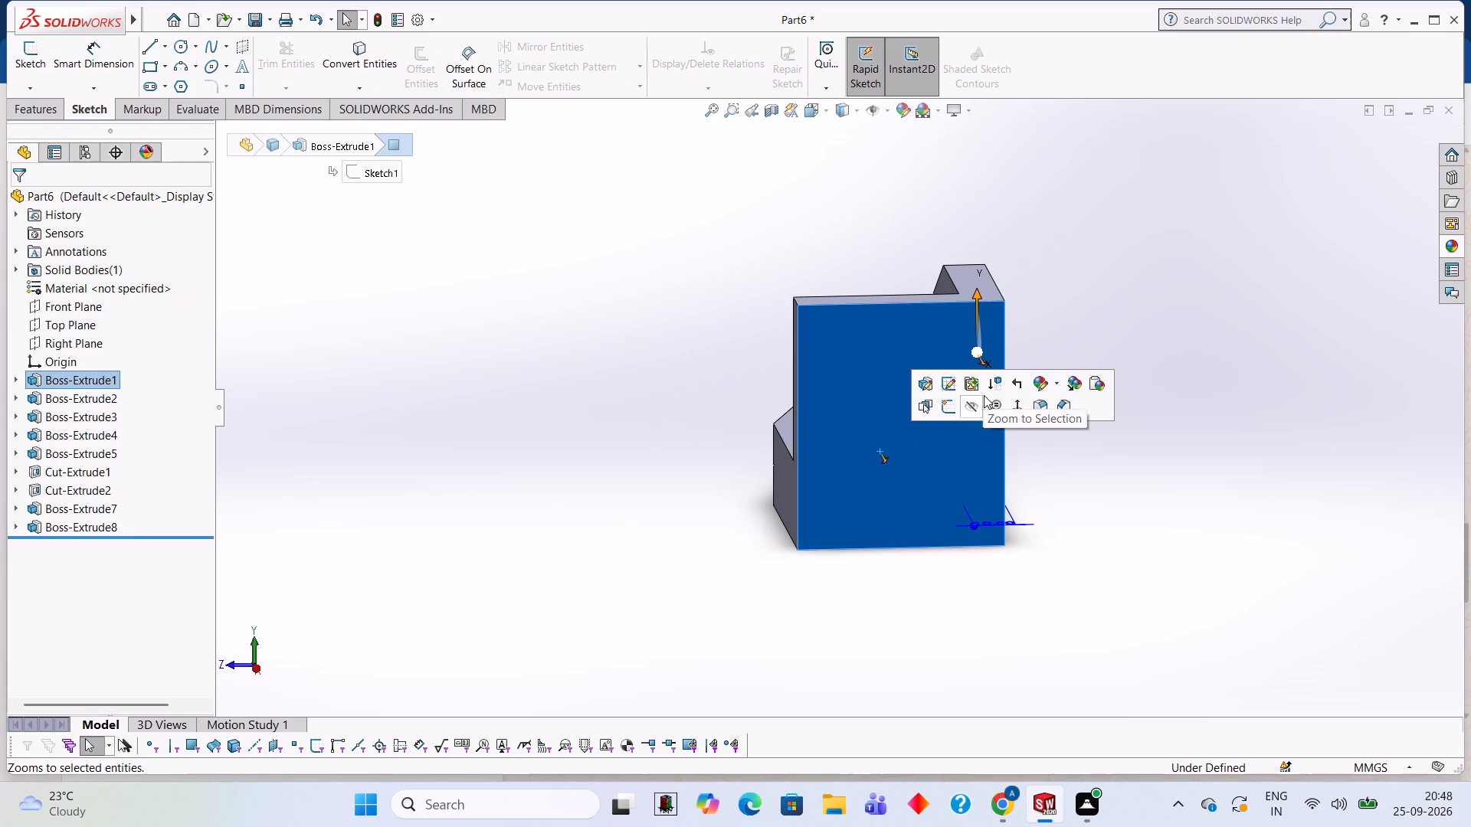
click(954, 406)
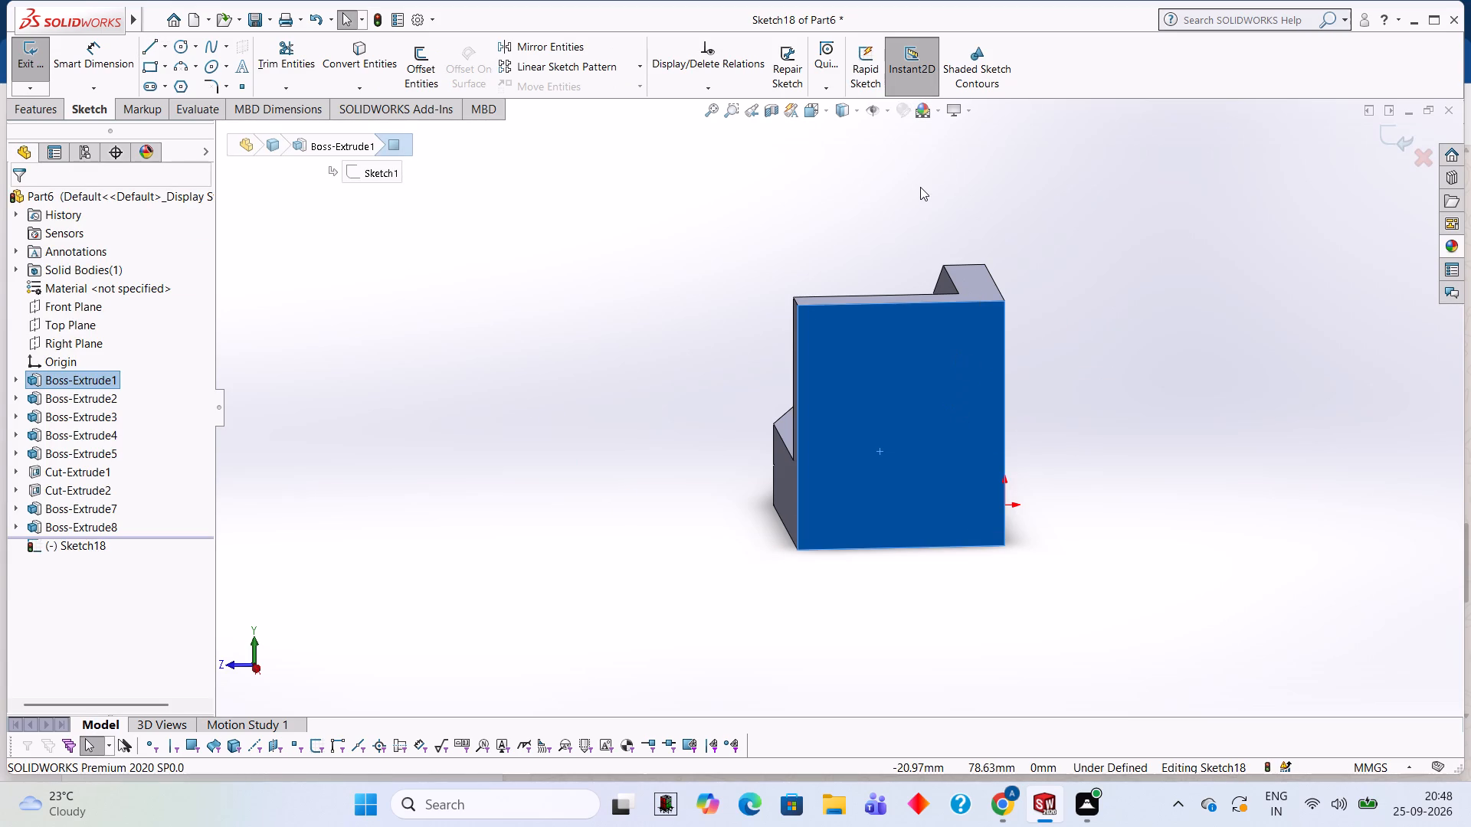
key(ctrl+8)
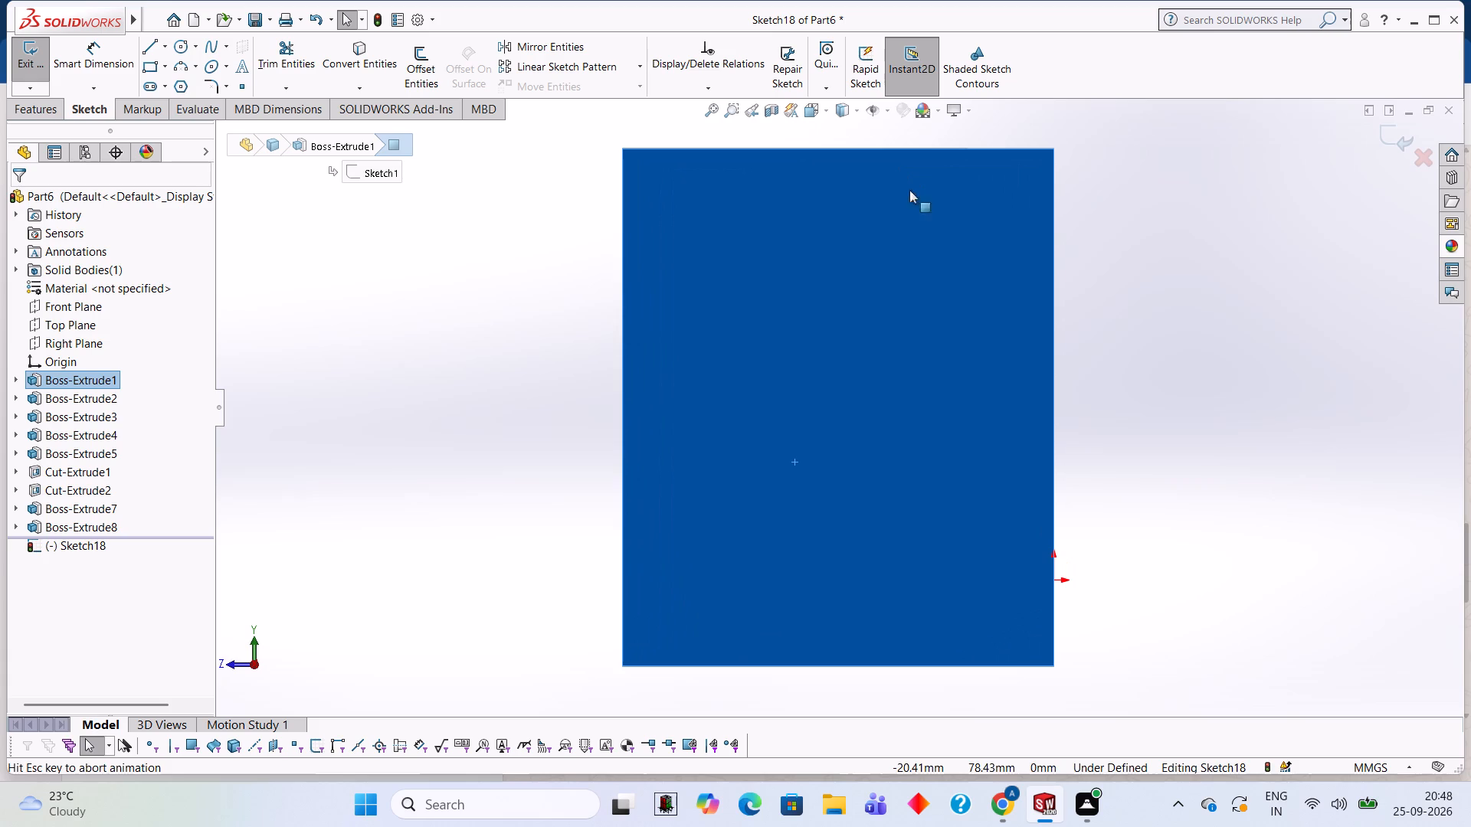
click(149, 55)
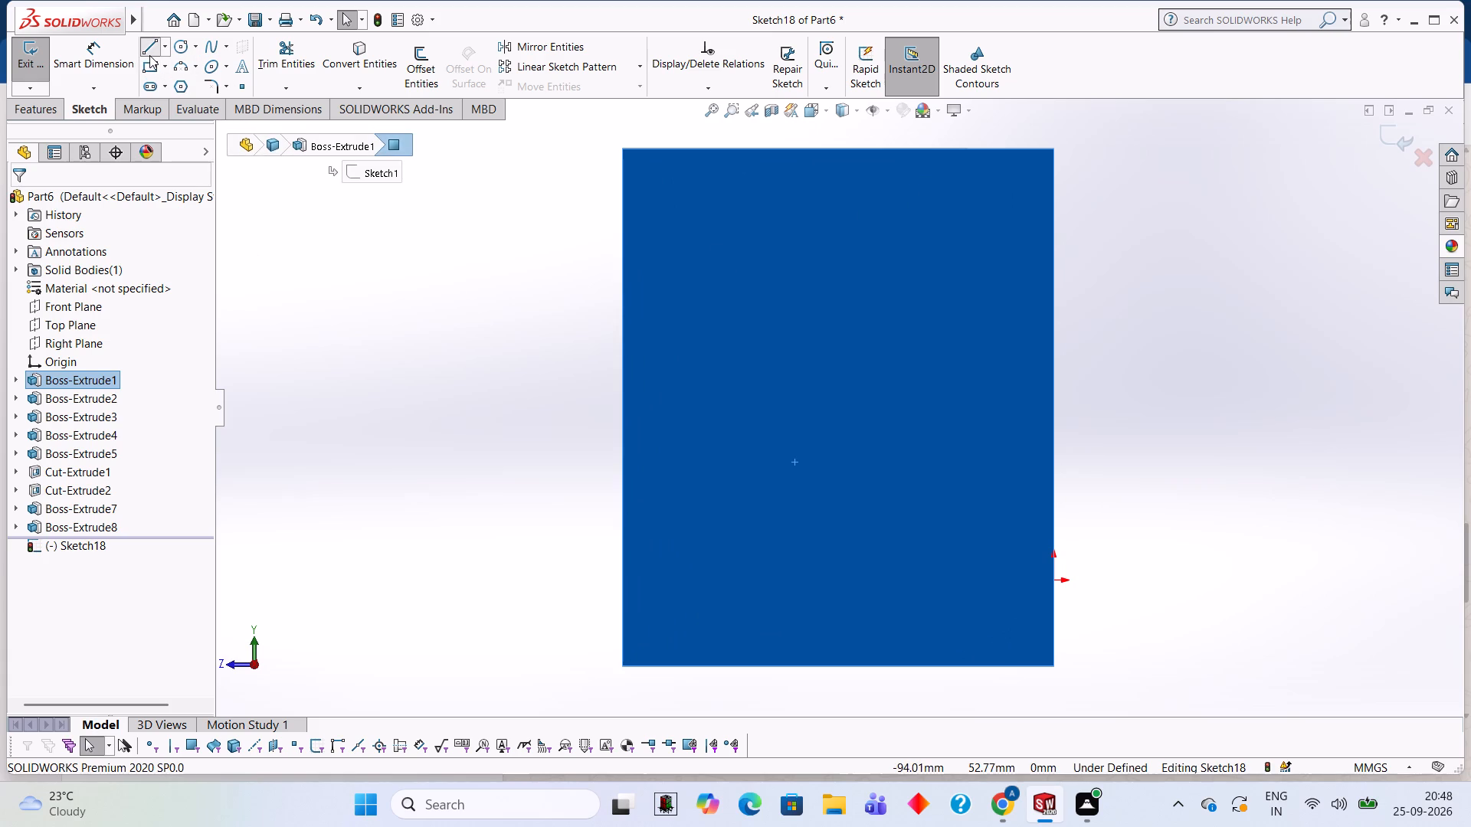
click(621, 666)
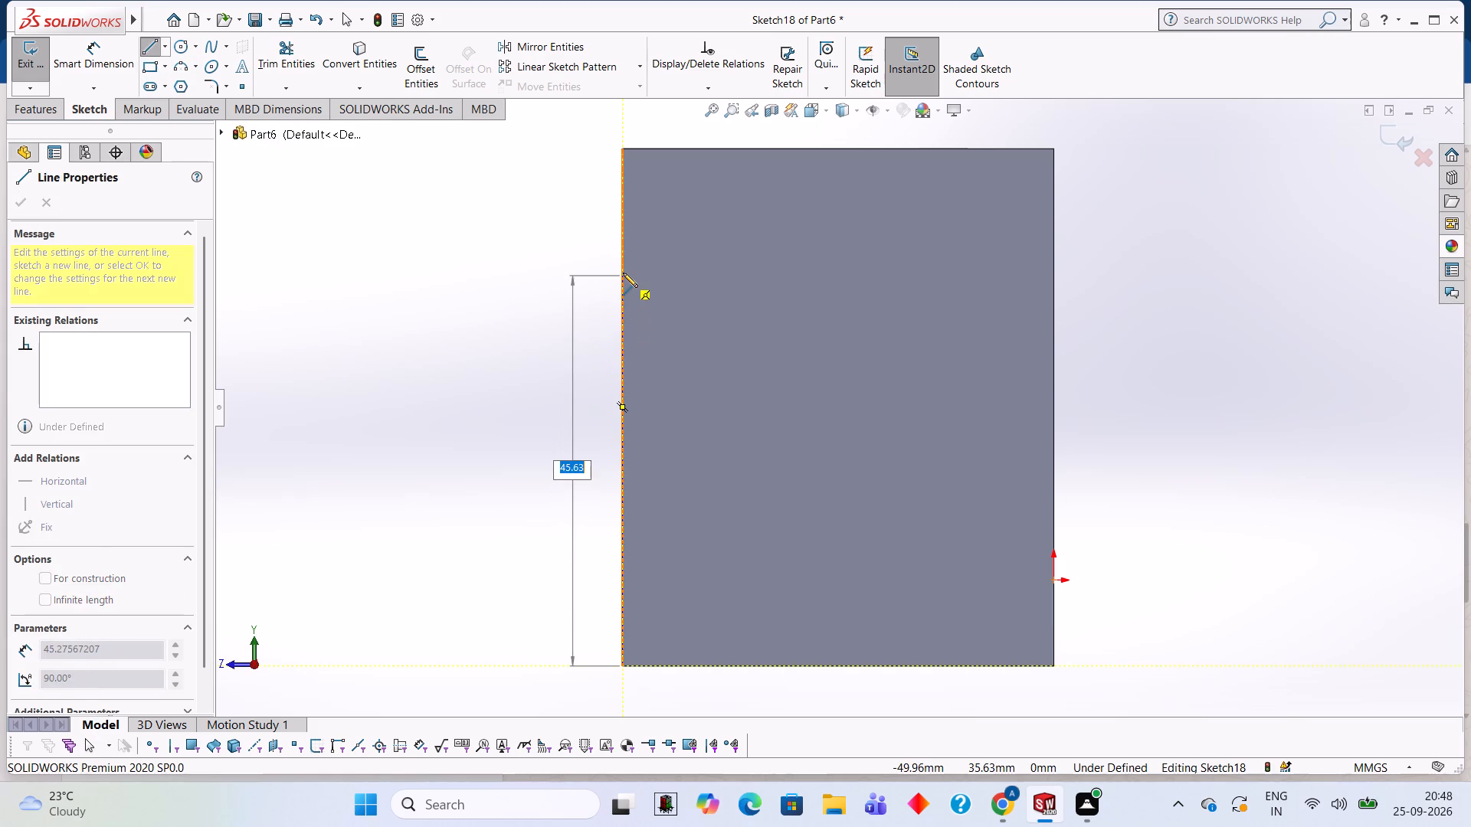
text(44)
key(Return)
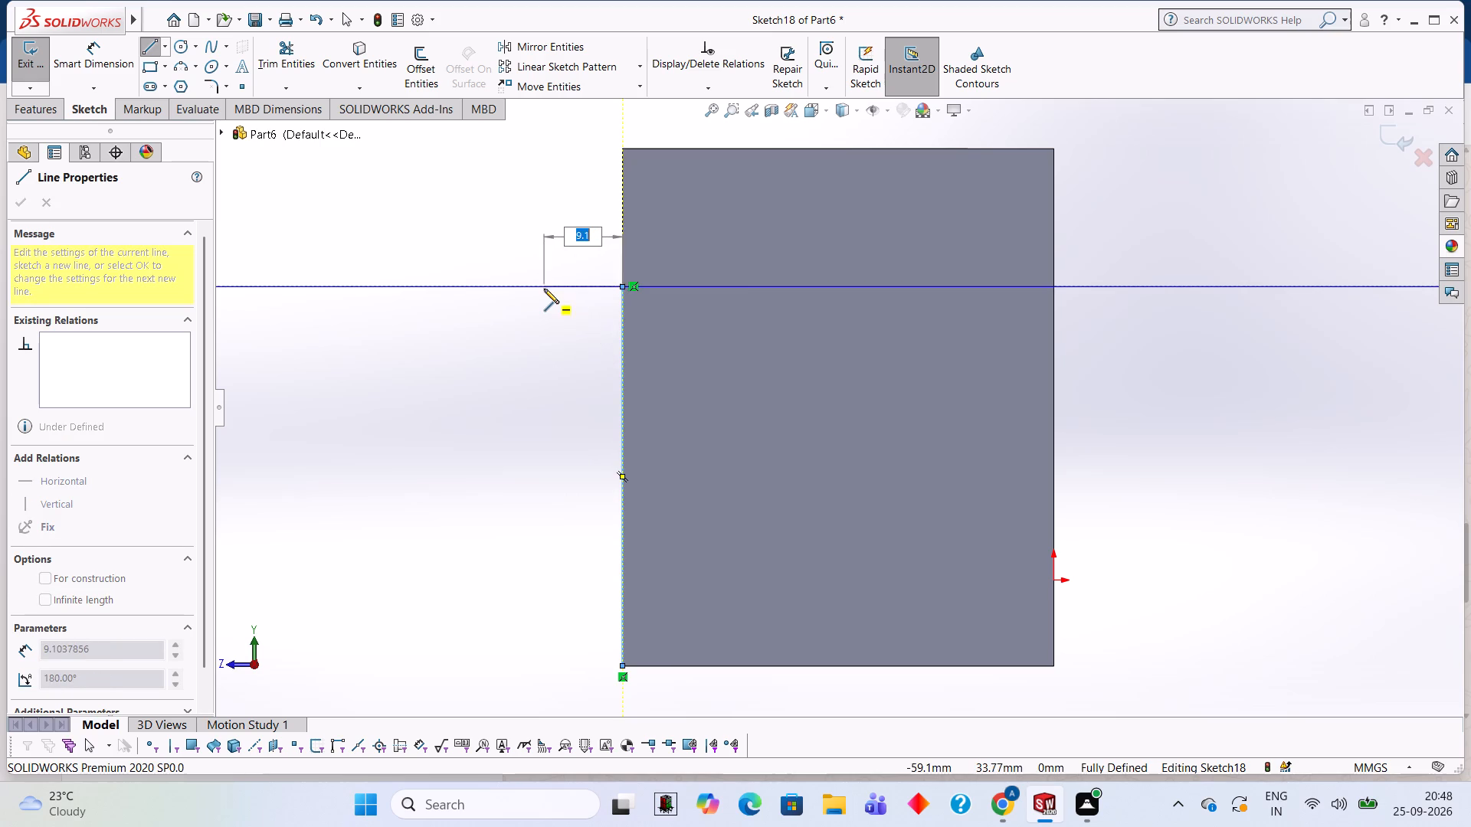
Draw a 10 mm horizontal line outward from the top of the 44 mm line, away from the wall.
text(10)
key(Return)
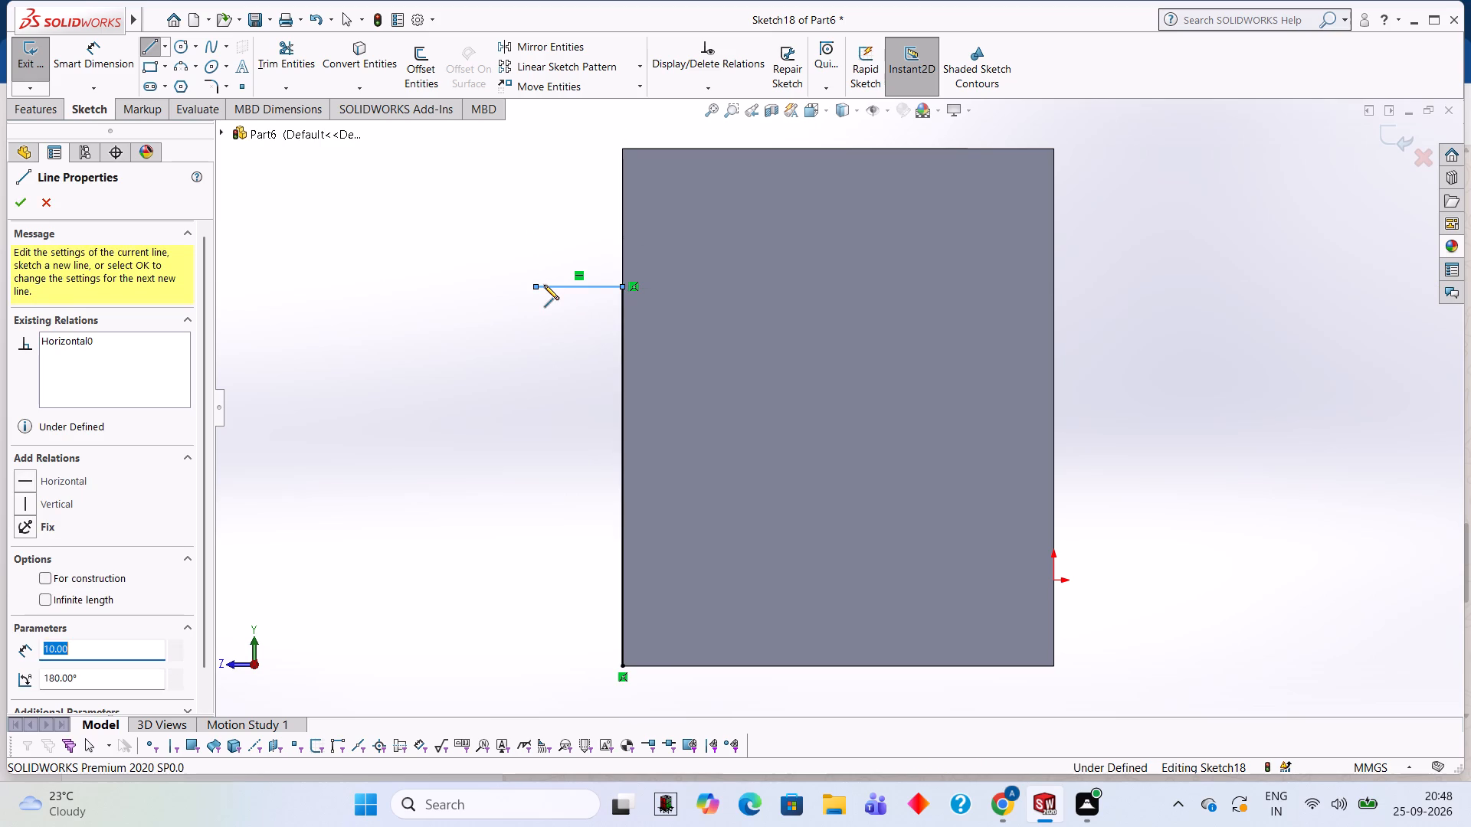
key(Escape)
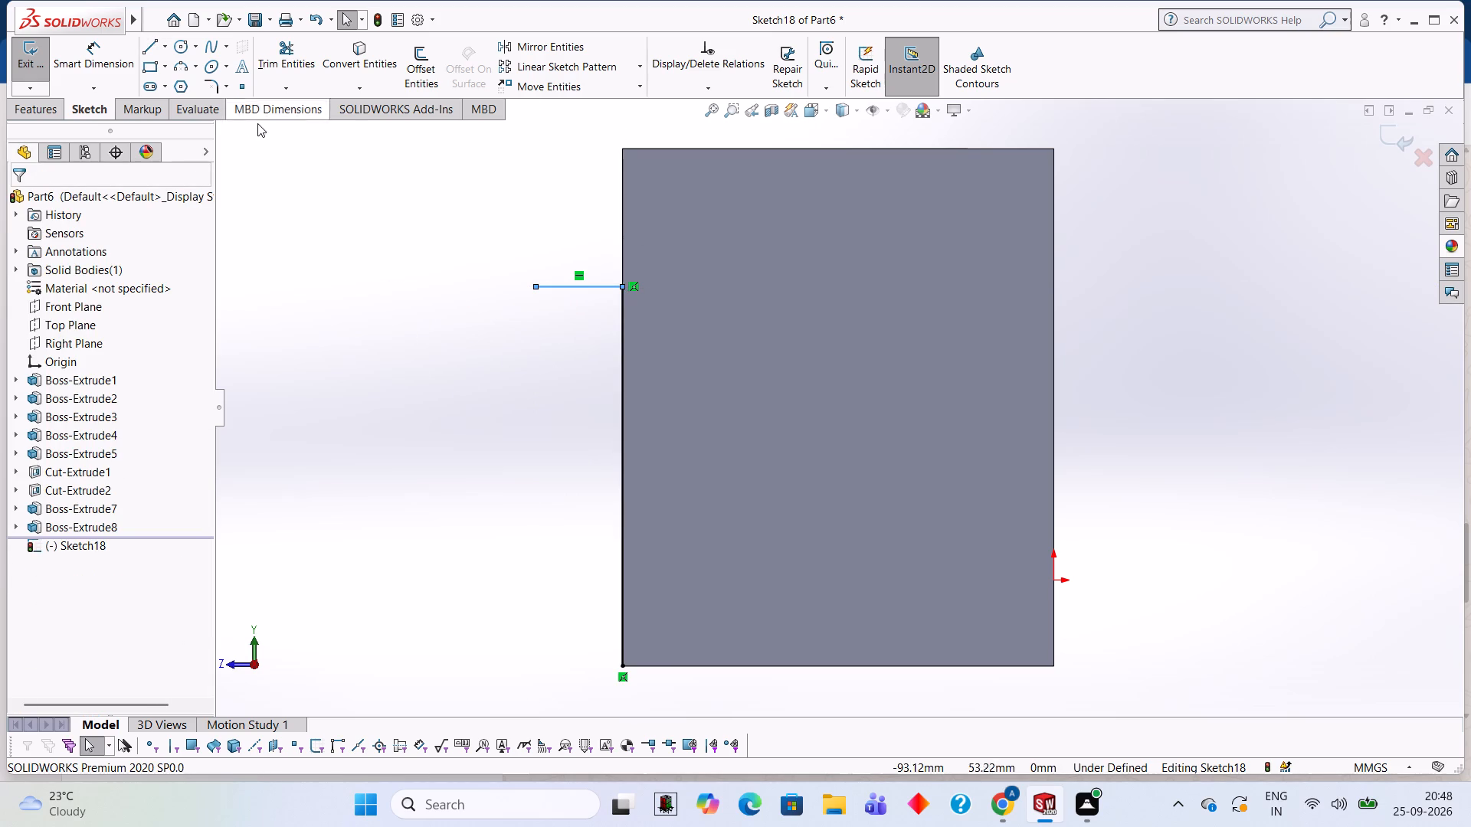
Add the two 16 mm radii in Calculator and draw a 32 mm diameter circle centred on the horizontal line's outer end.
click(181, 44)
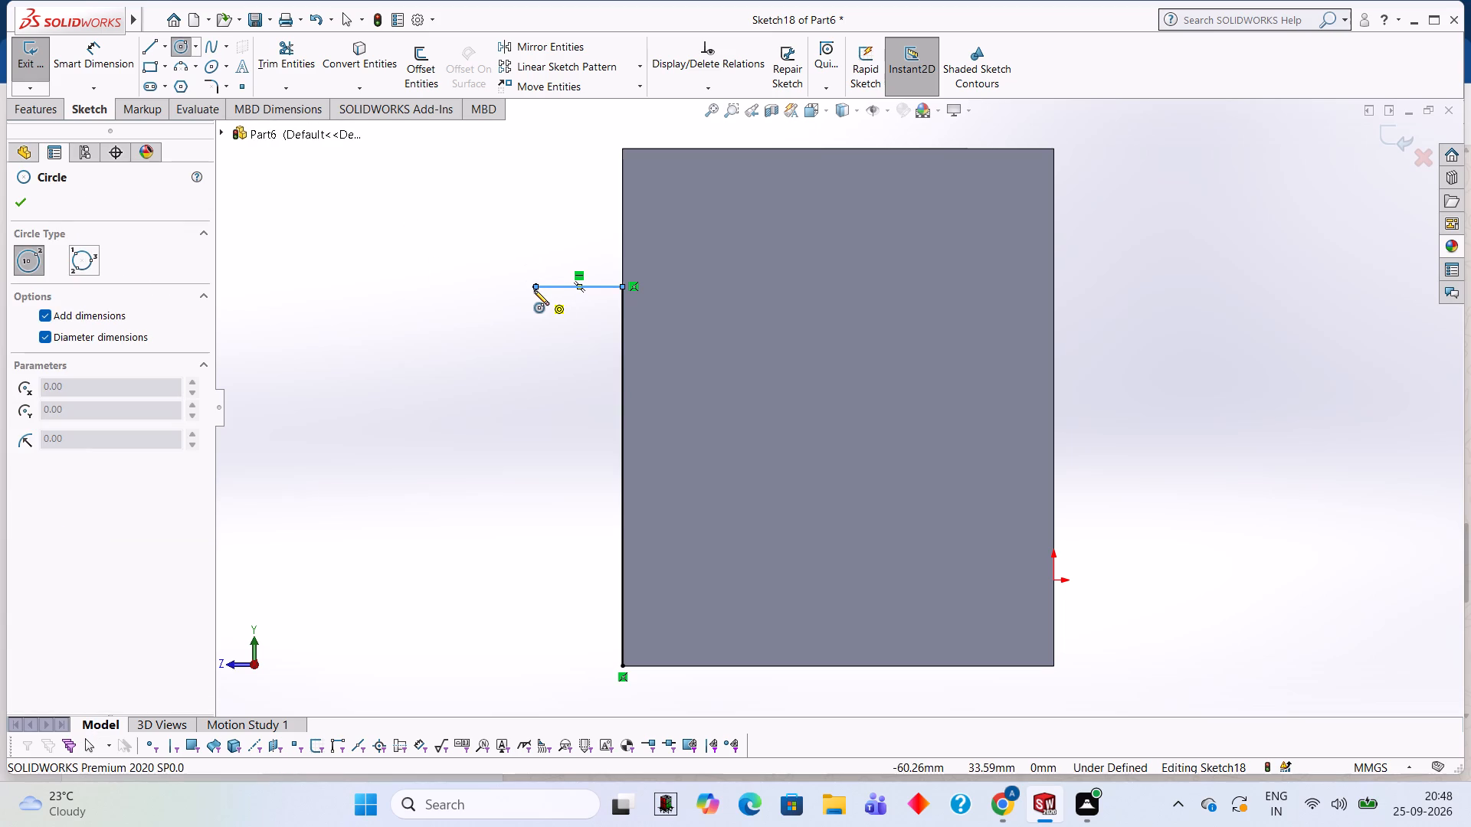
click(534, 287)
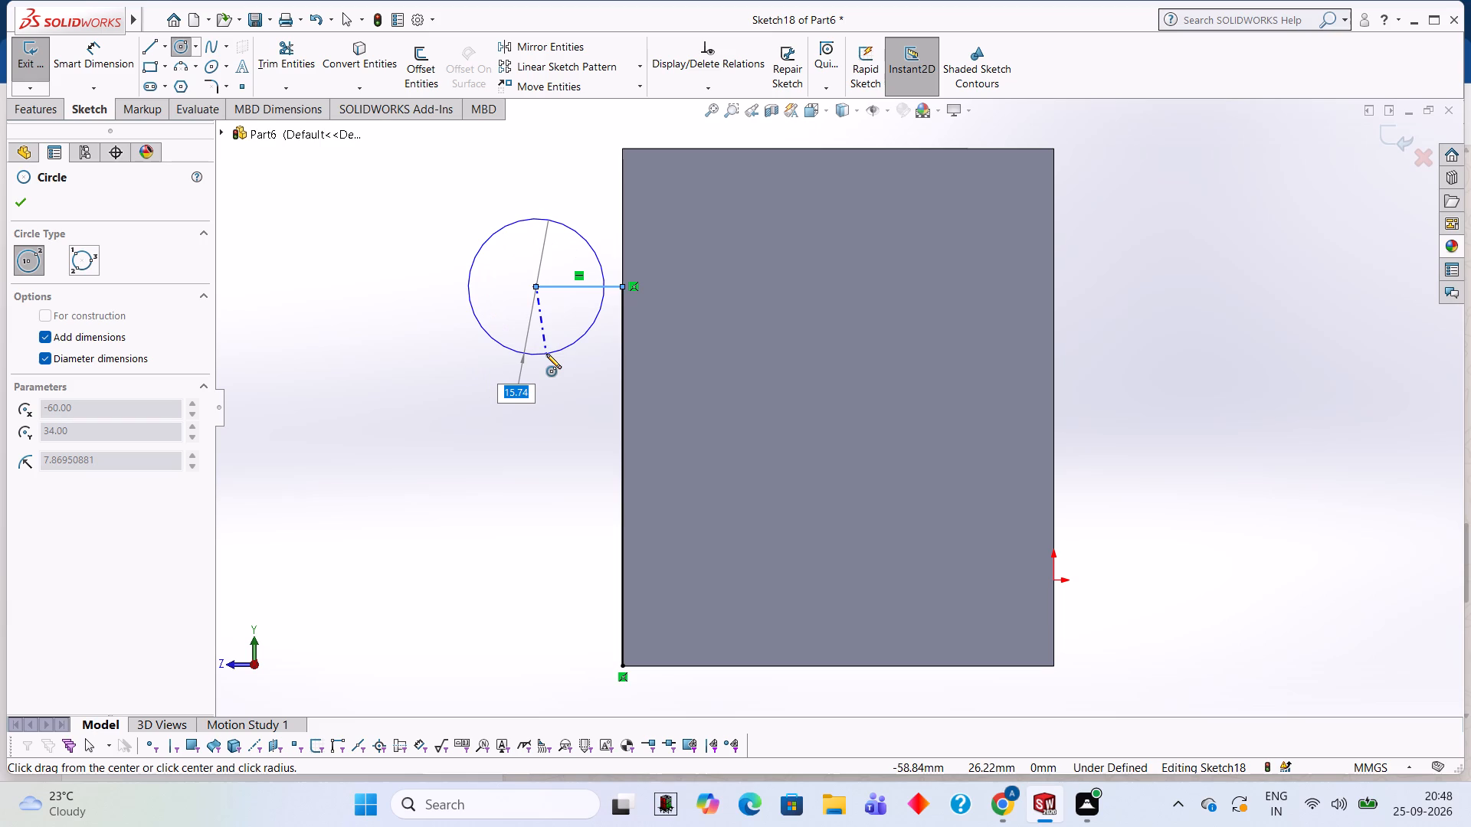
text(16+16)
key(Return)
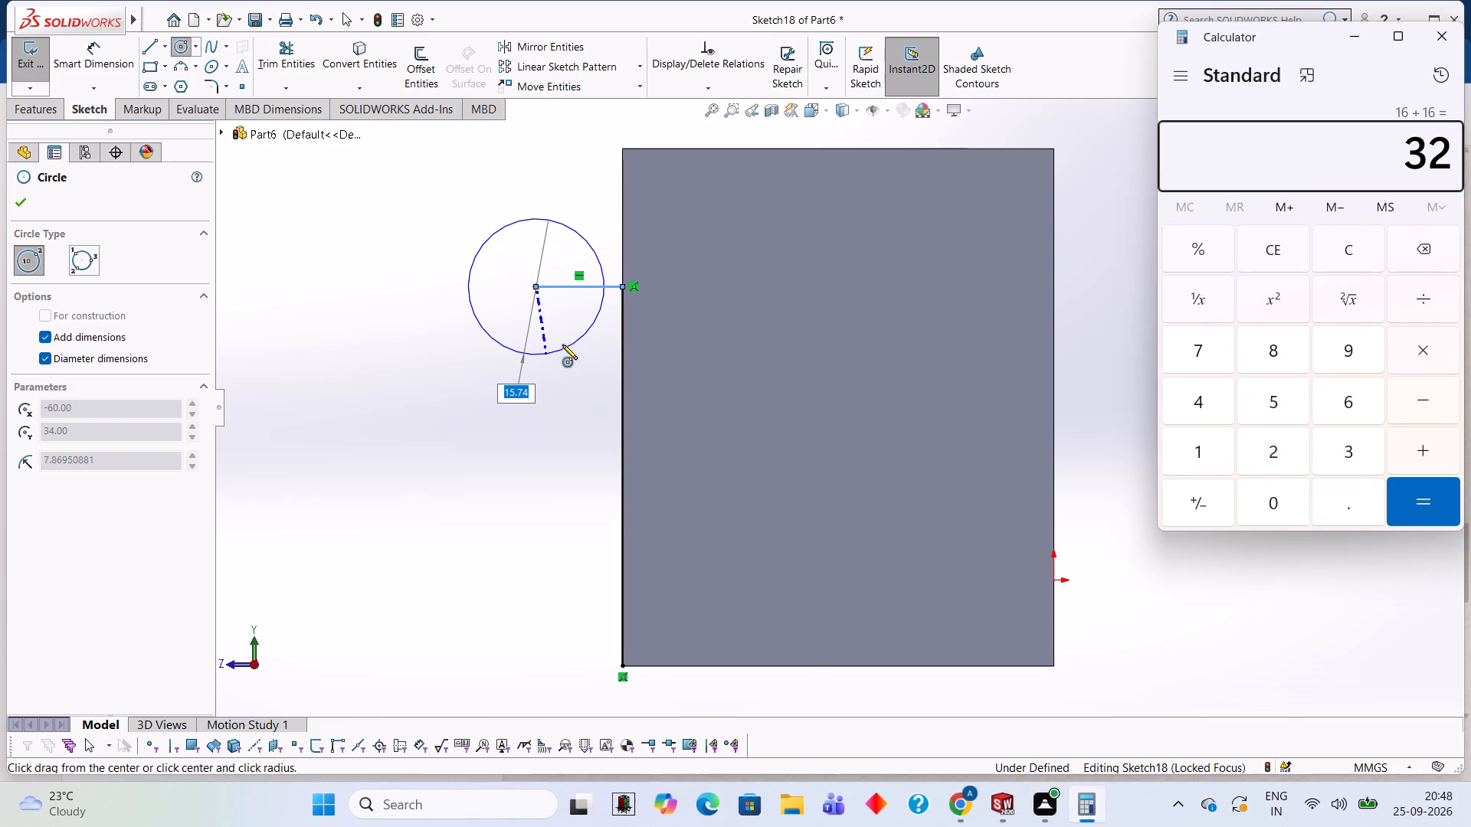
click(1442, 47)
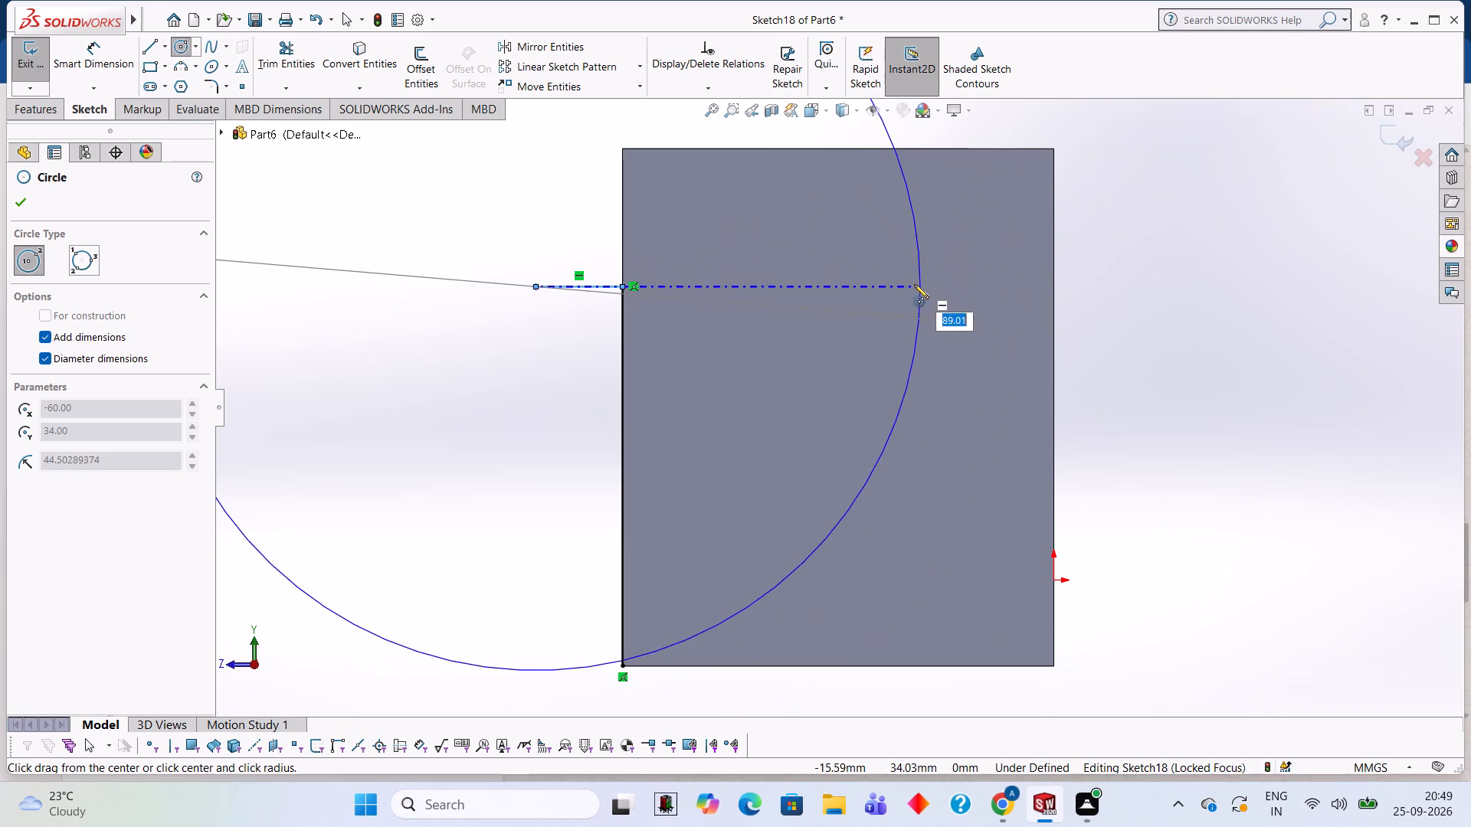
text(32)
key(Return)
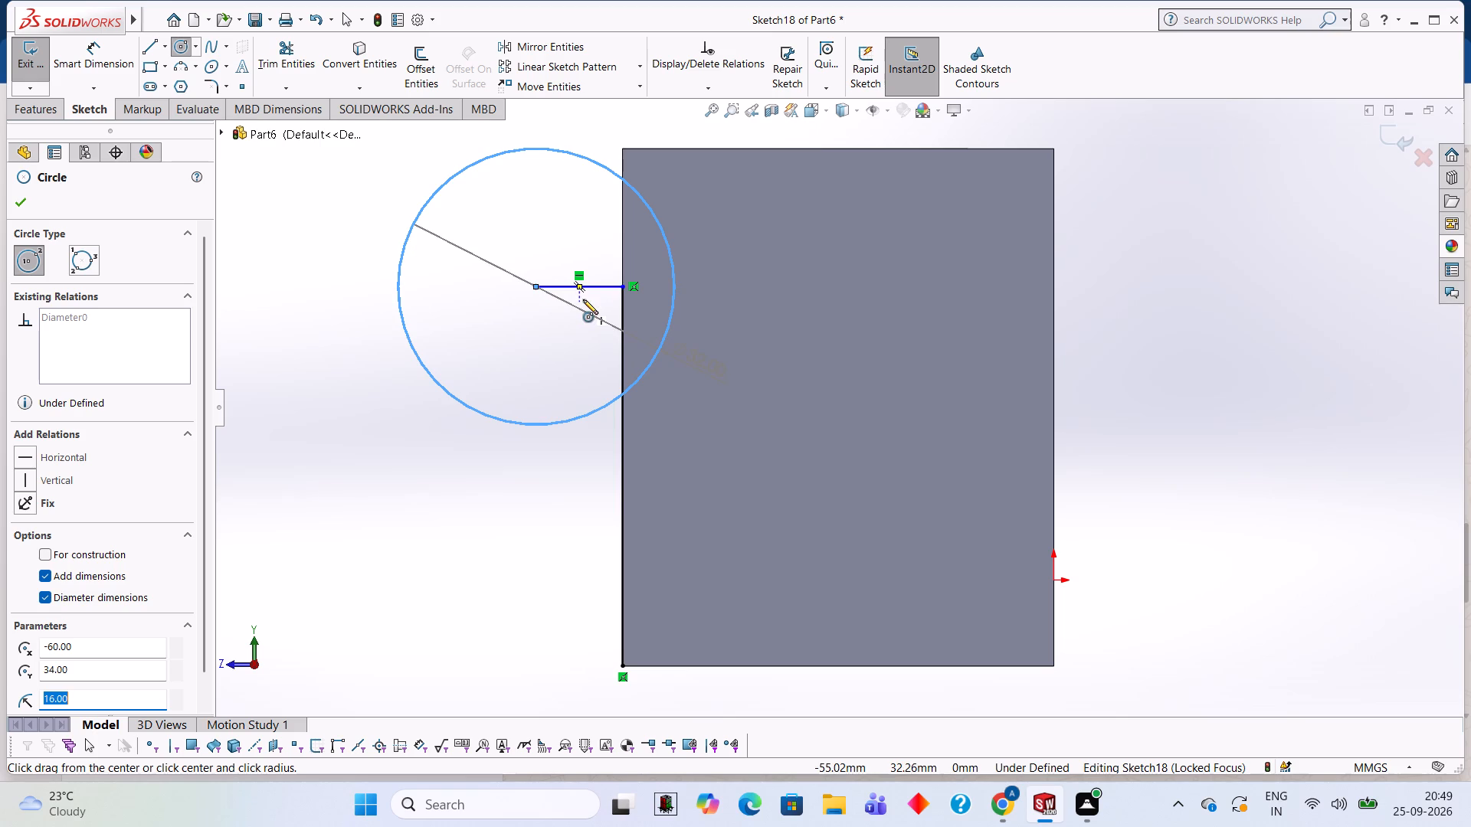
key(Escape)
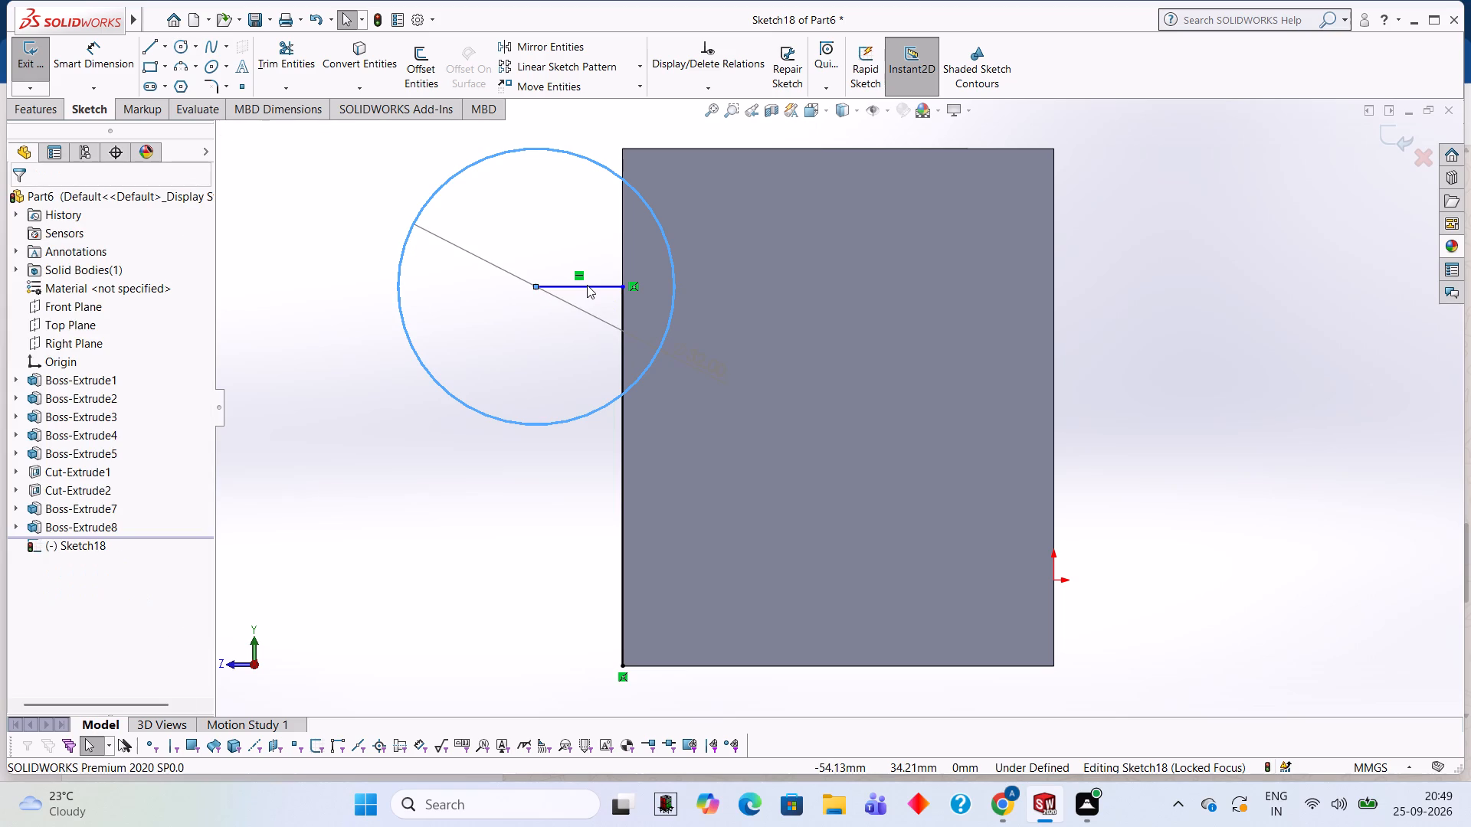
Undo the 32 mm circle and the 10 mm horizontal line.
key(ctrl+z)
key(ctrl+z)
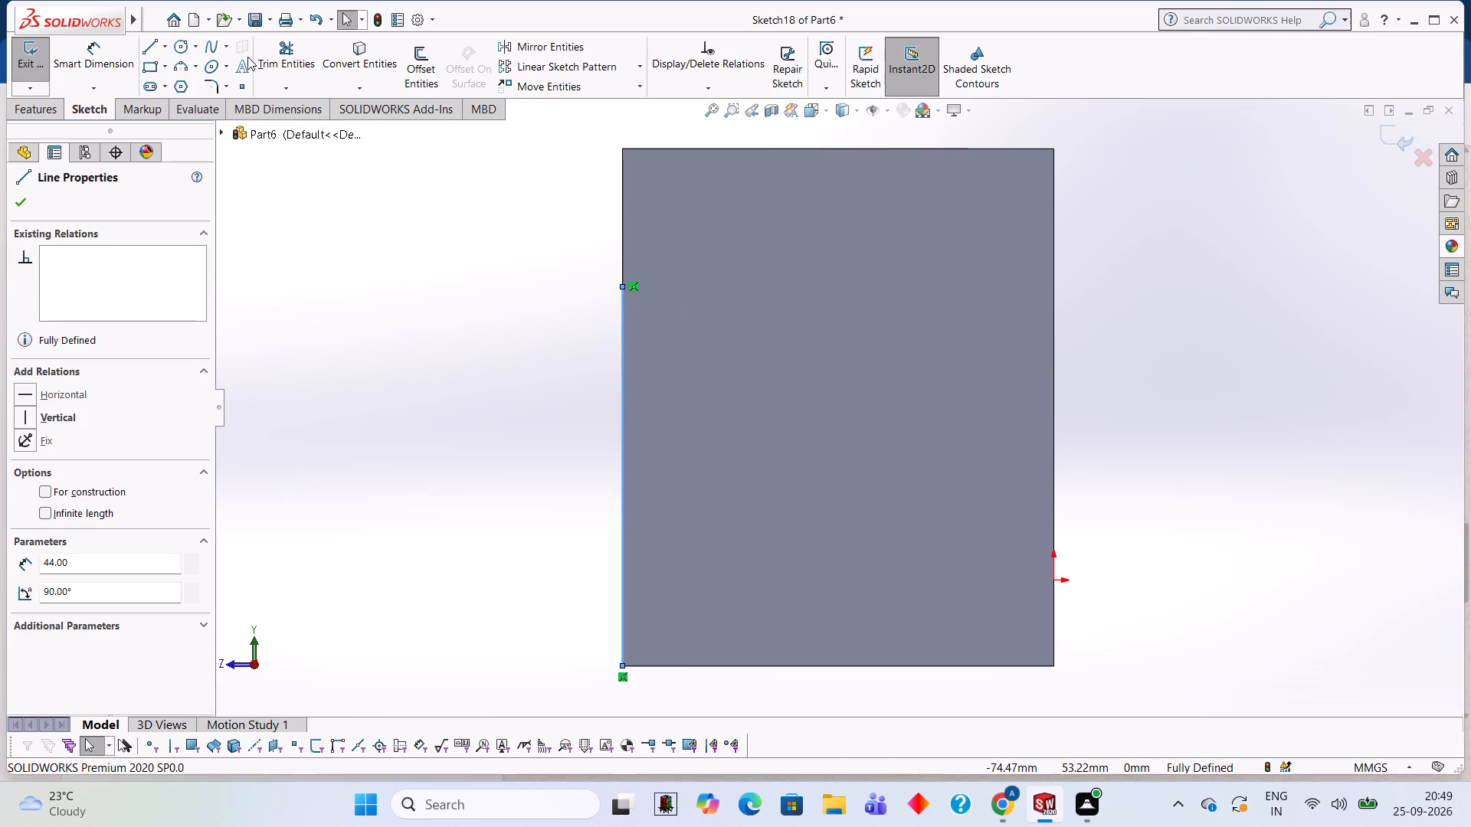
Extend the 44 mm line with a 5 mm vertical line upward, followed by a 10 mm horizontal line outward from the wall edge.
click(141, 42)
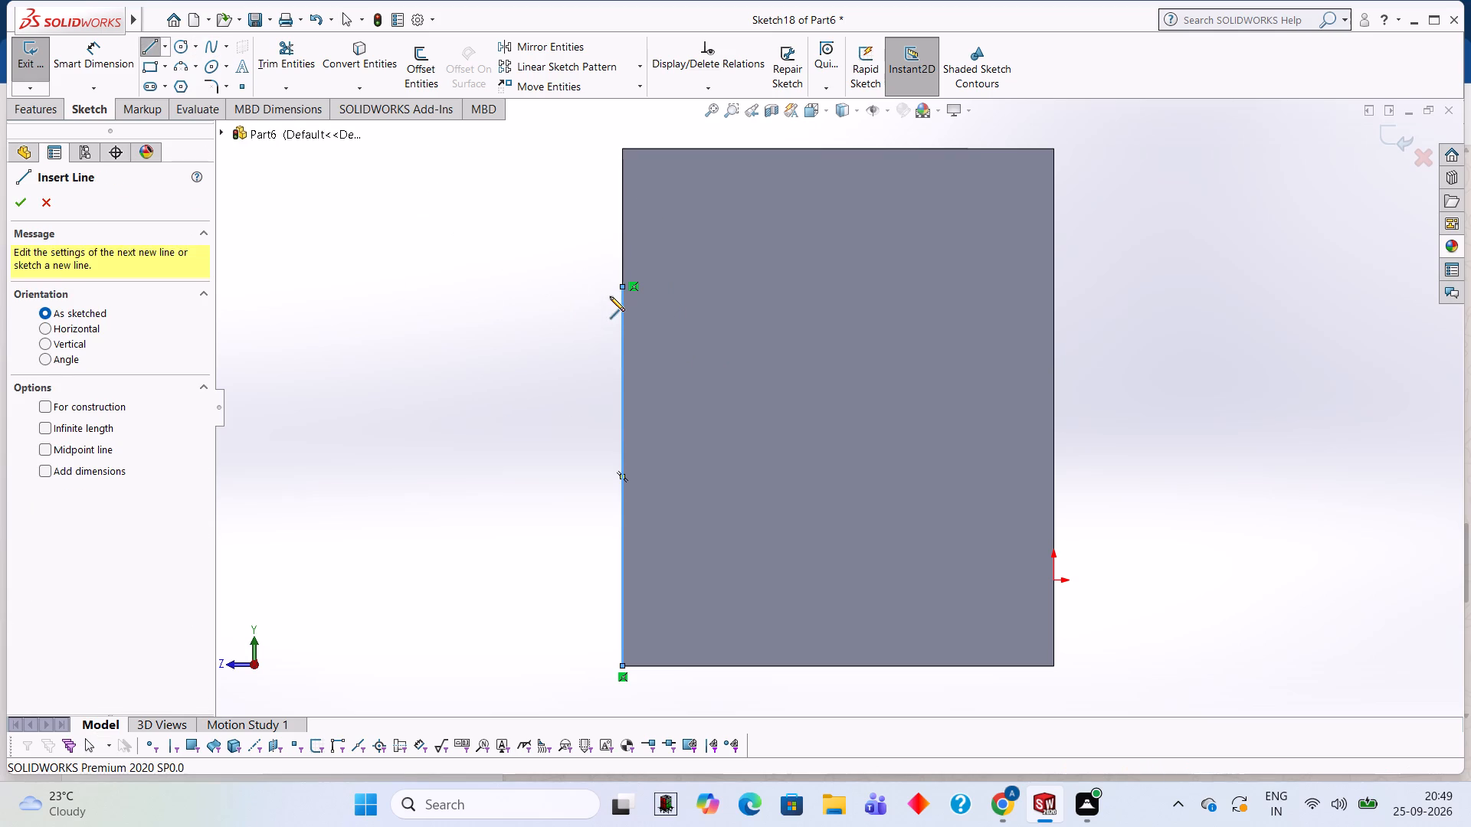
click(622, 286)
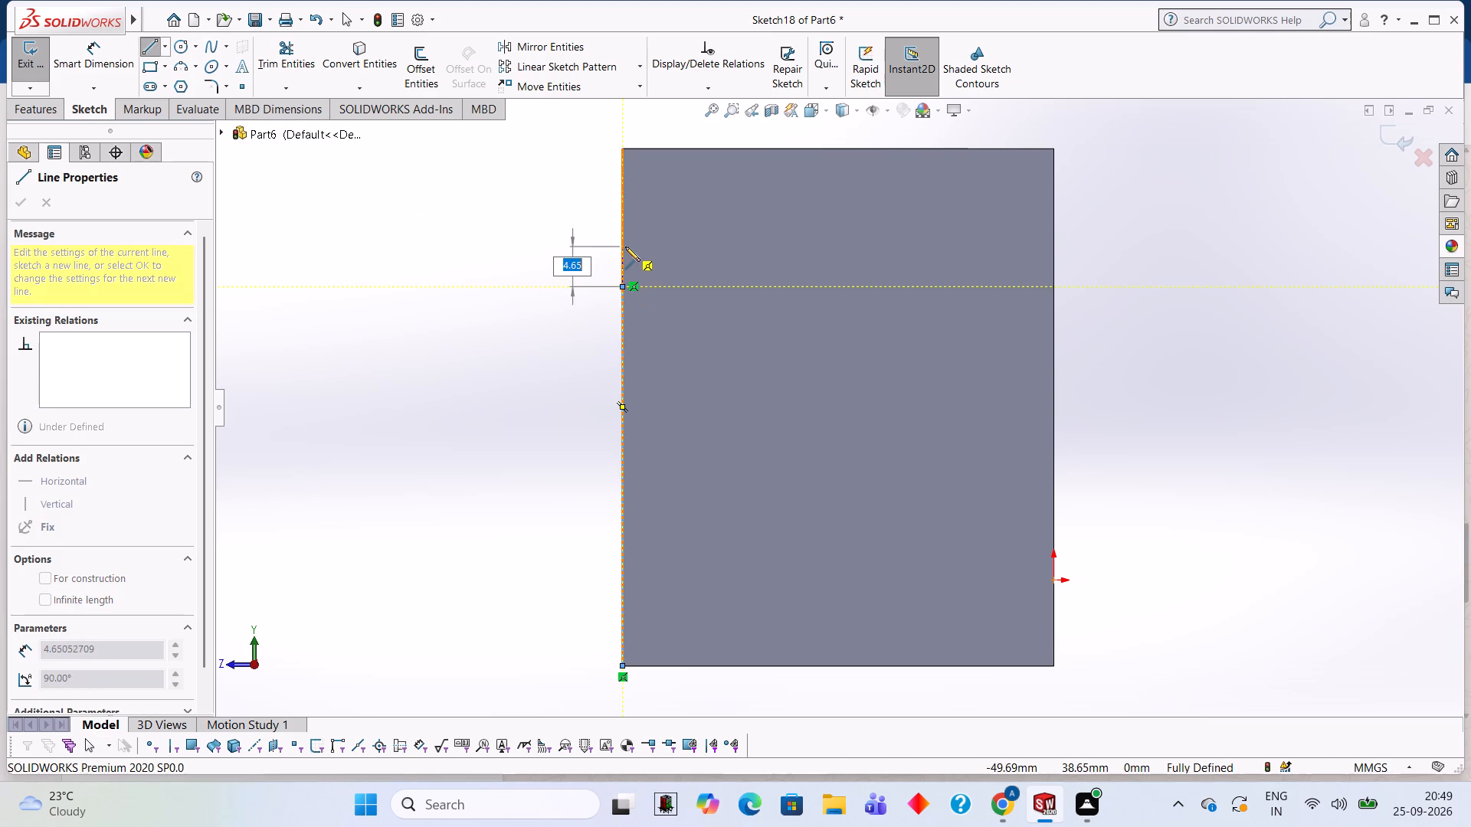
key(5)
key(Return)
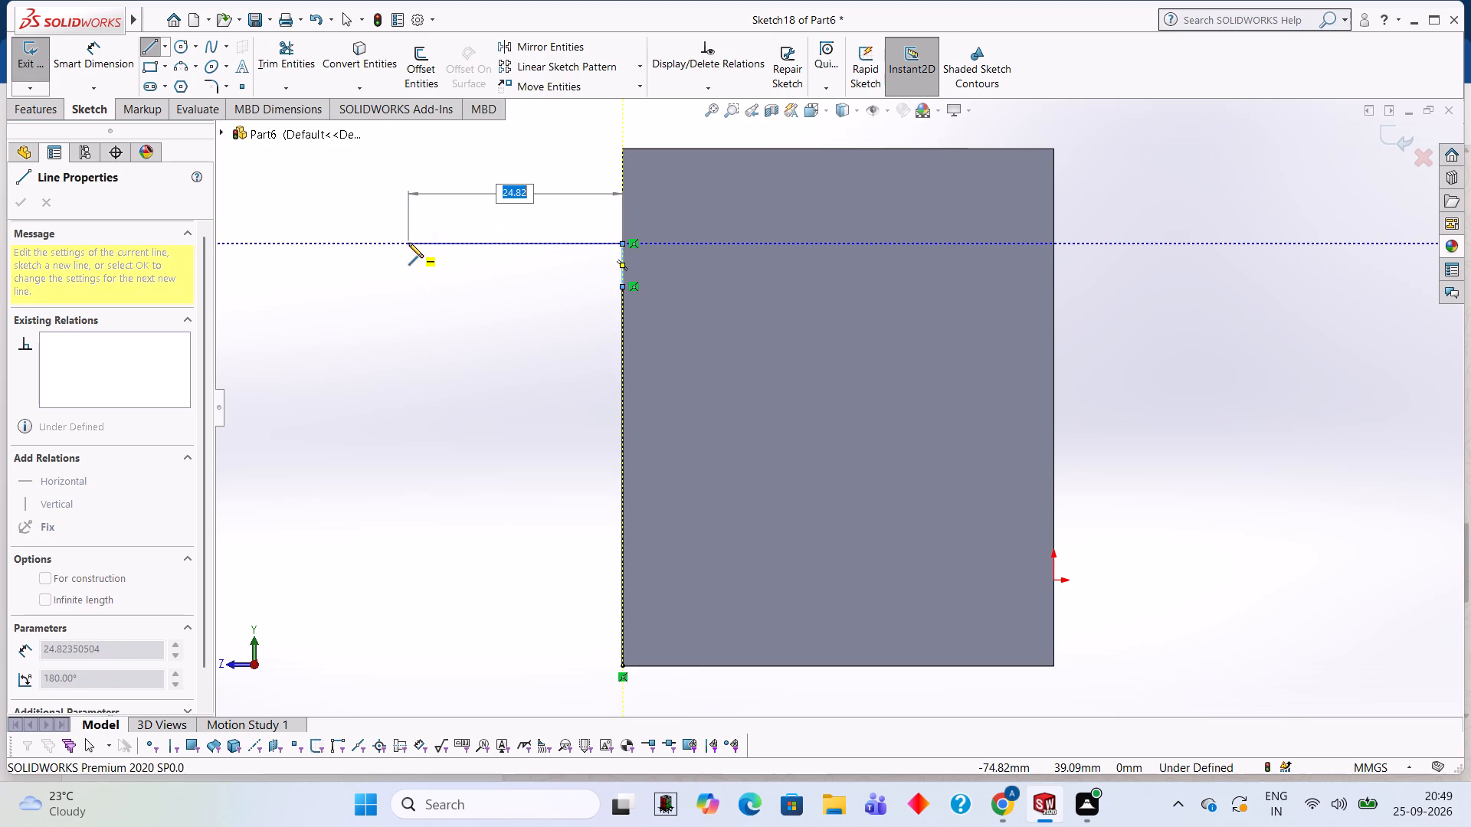
text(10)
key(Return)
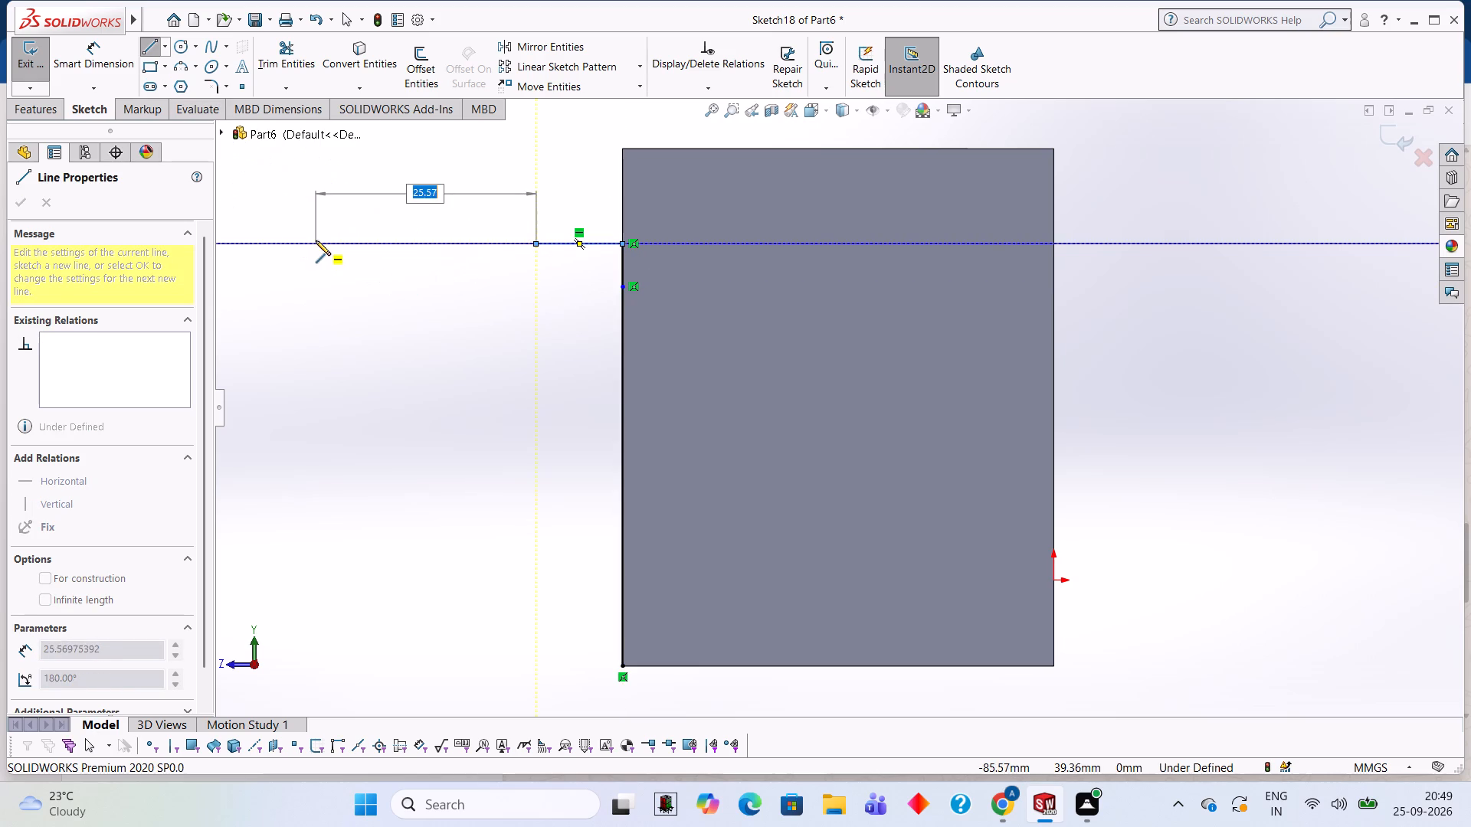
key(Escape)
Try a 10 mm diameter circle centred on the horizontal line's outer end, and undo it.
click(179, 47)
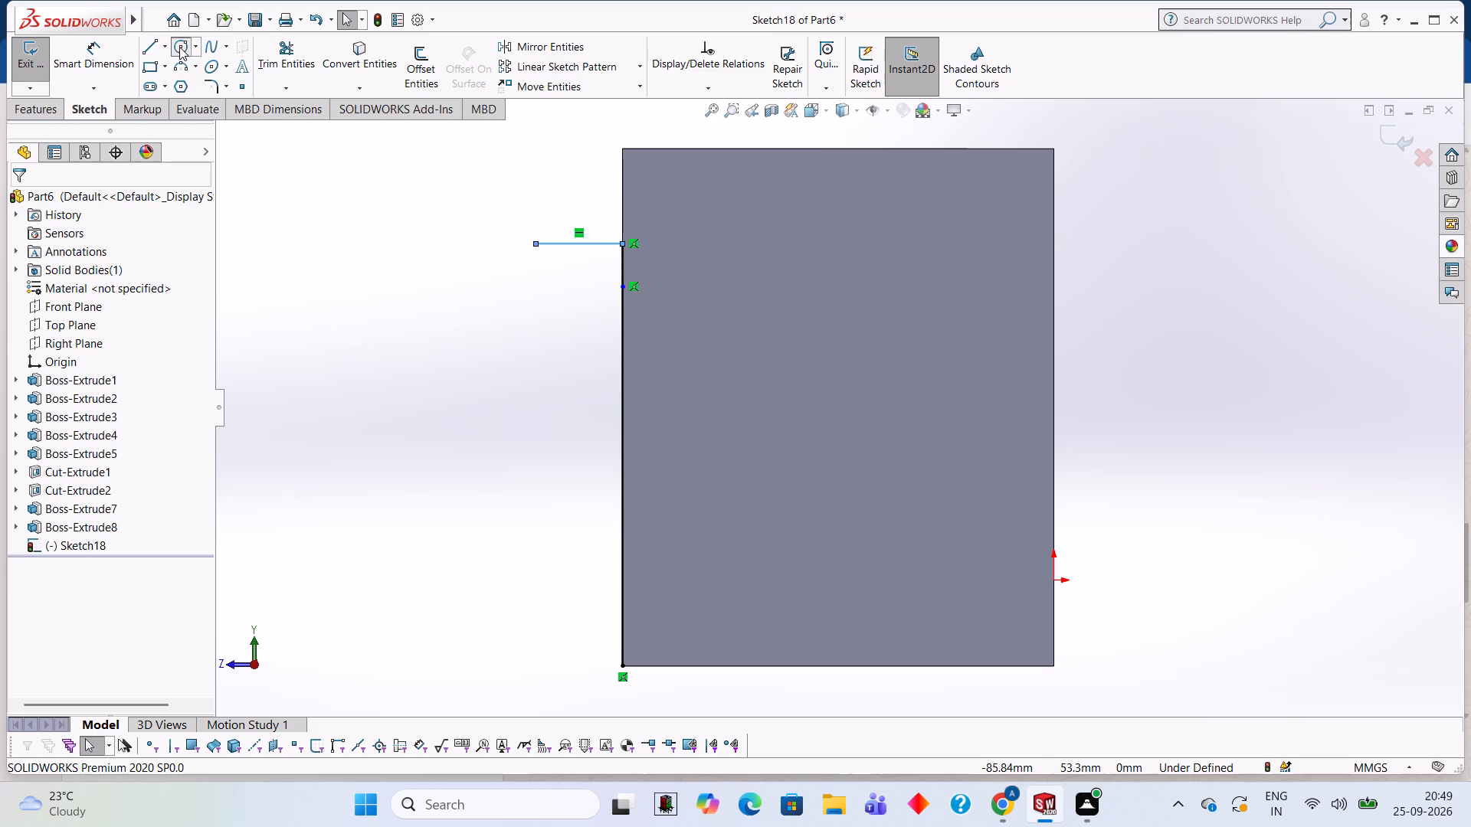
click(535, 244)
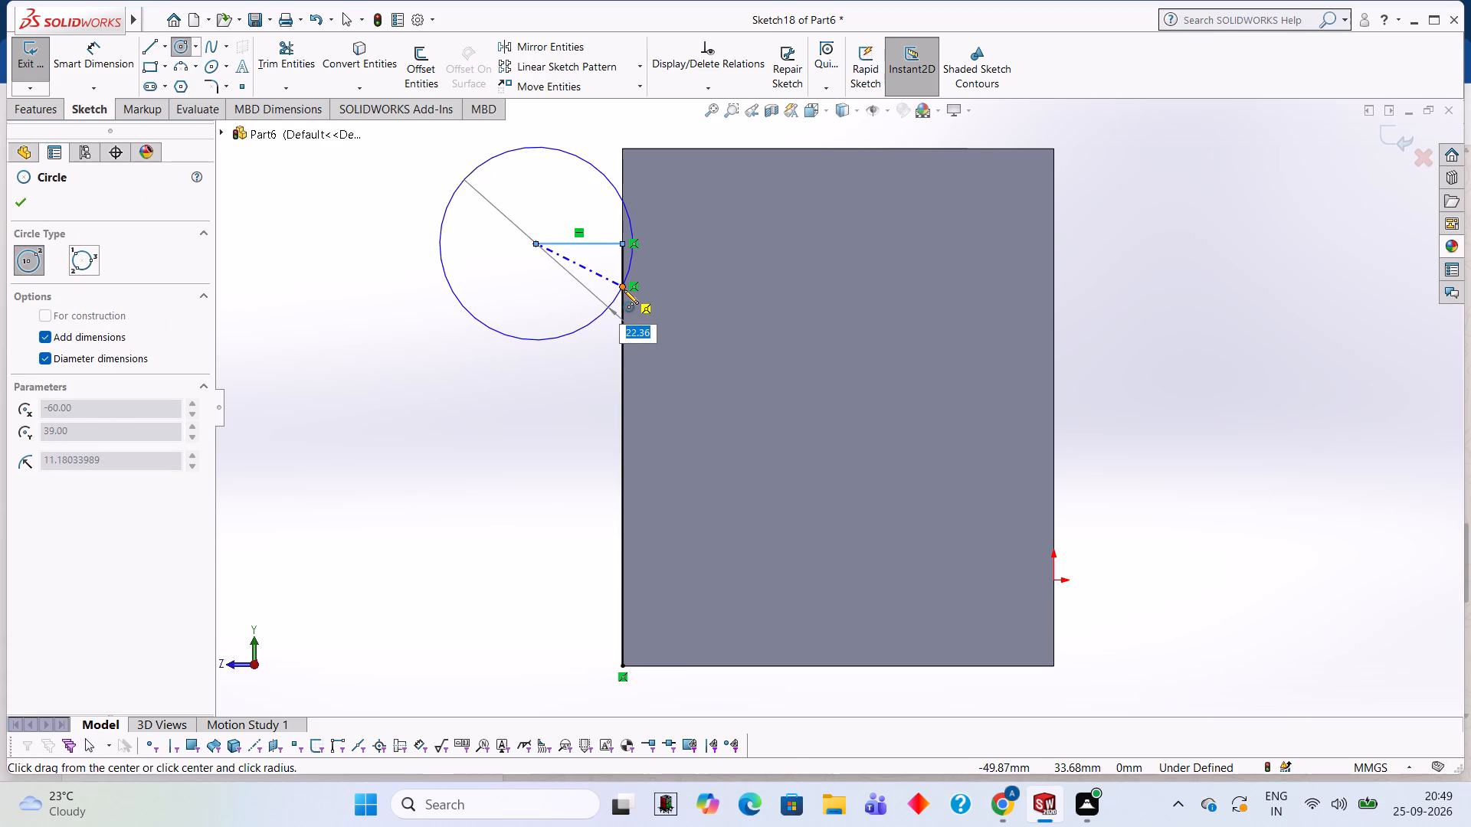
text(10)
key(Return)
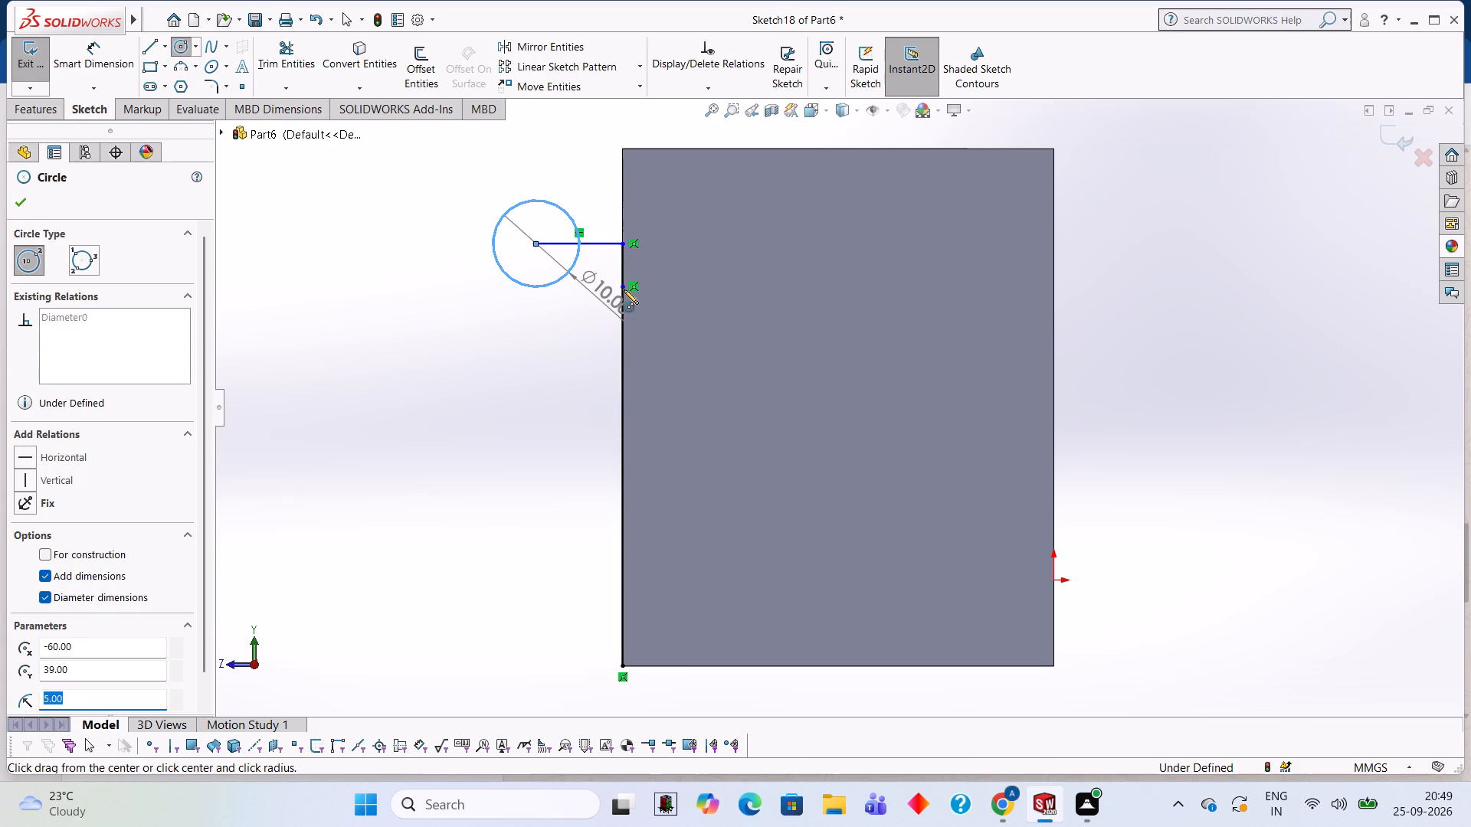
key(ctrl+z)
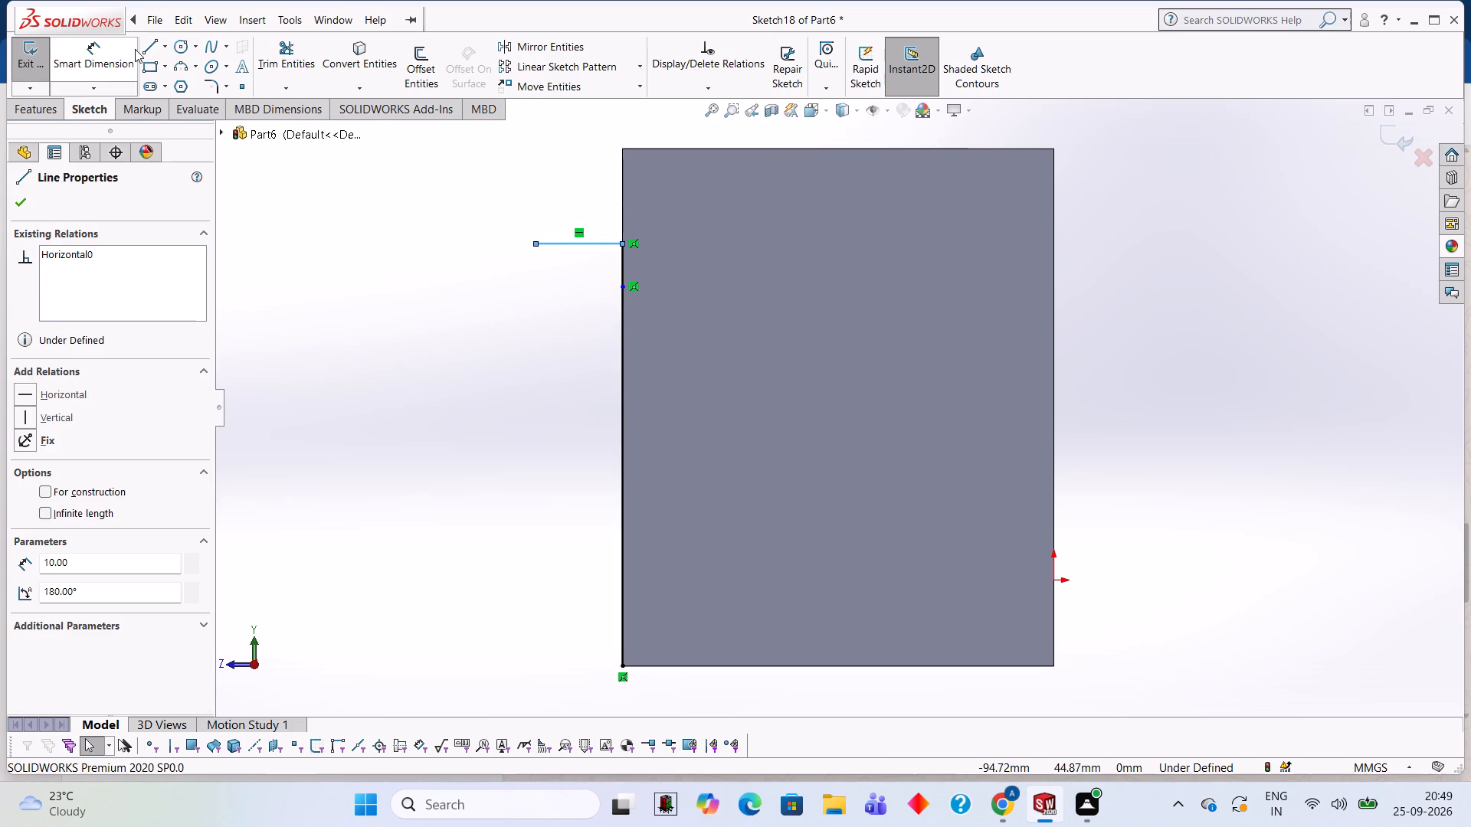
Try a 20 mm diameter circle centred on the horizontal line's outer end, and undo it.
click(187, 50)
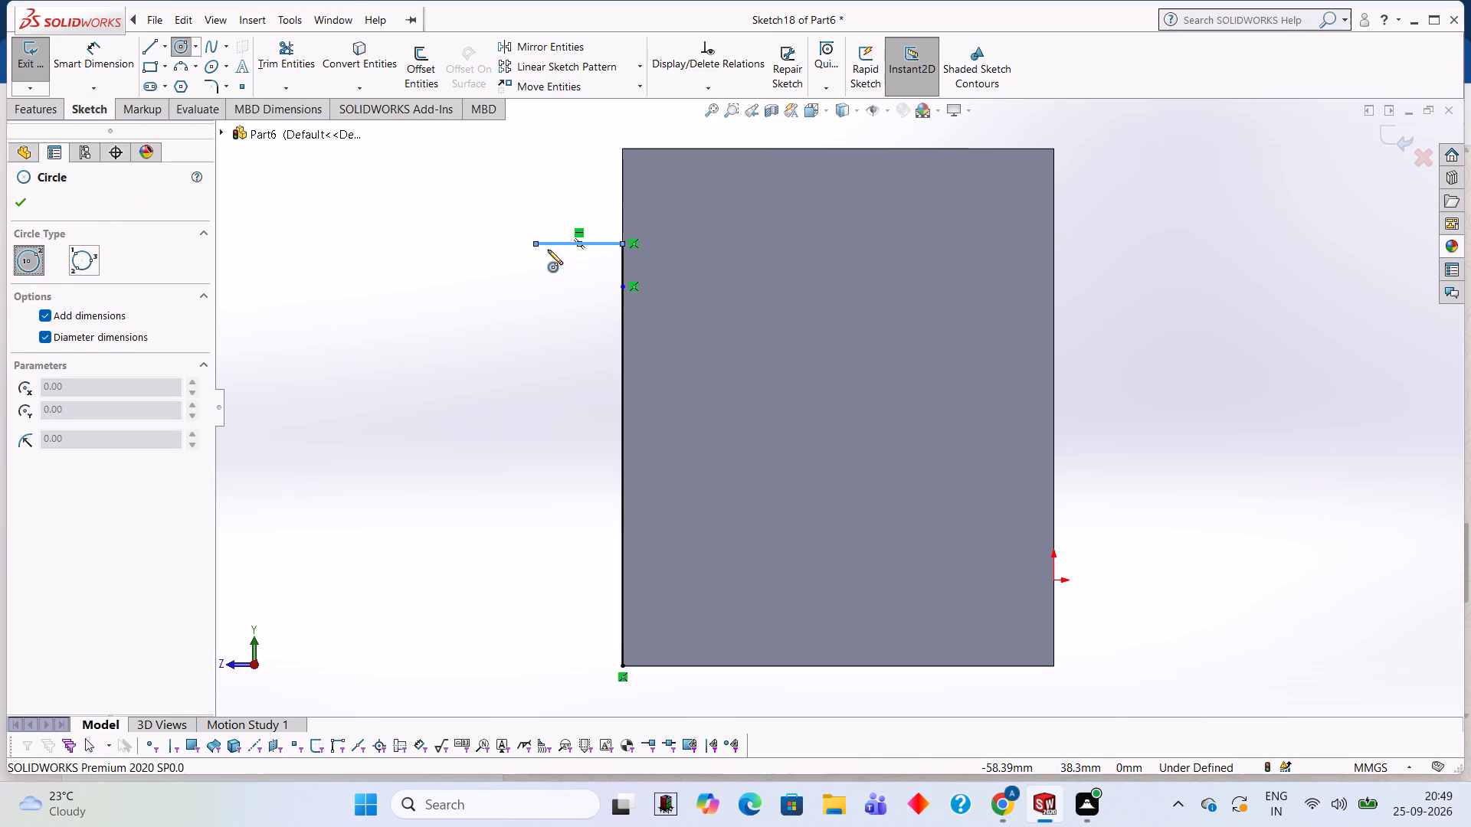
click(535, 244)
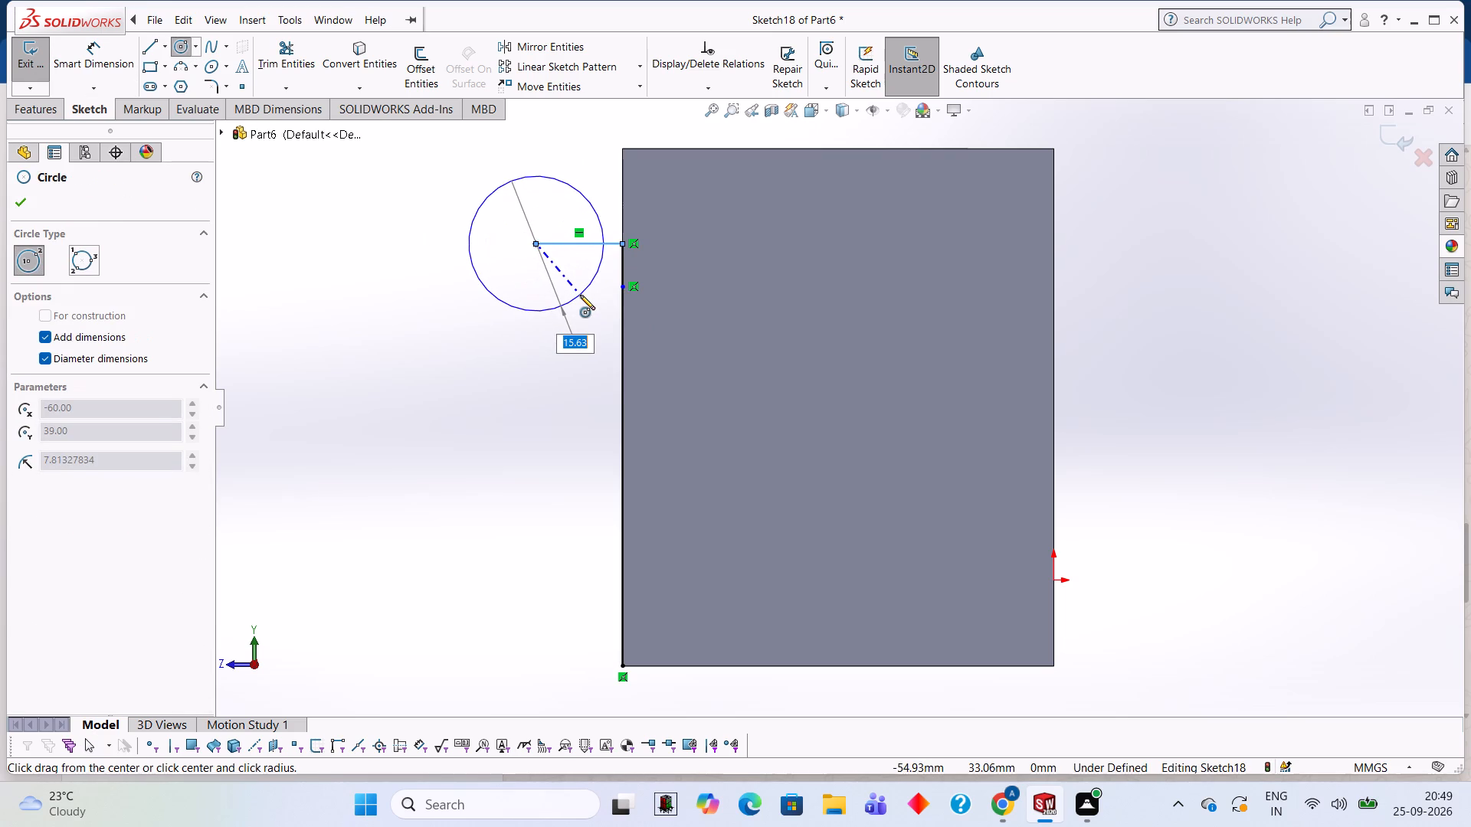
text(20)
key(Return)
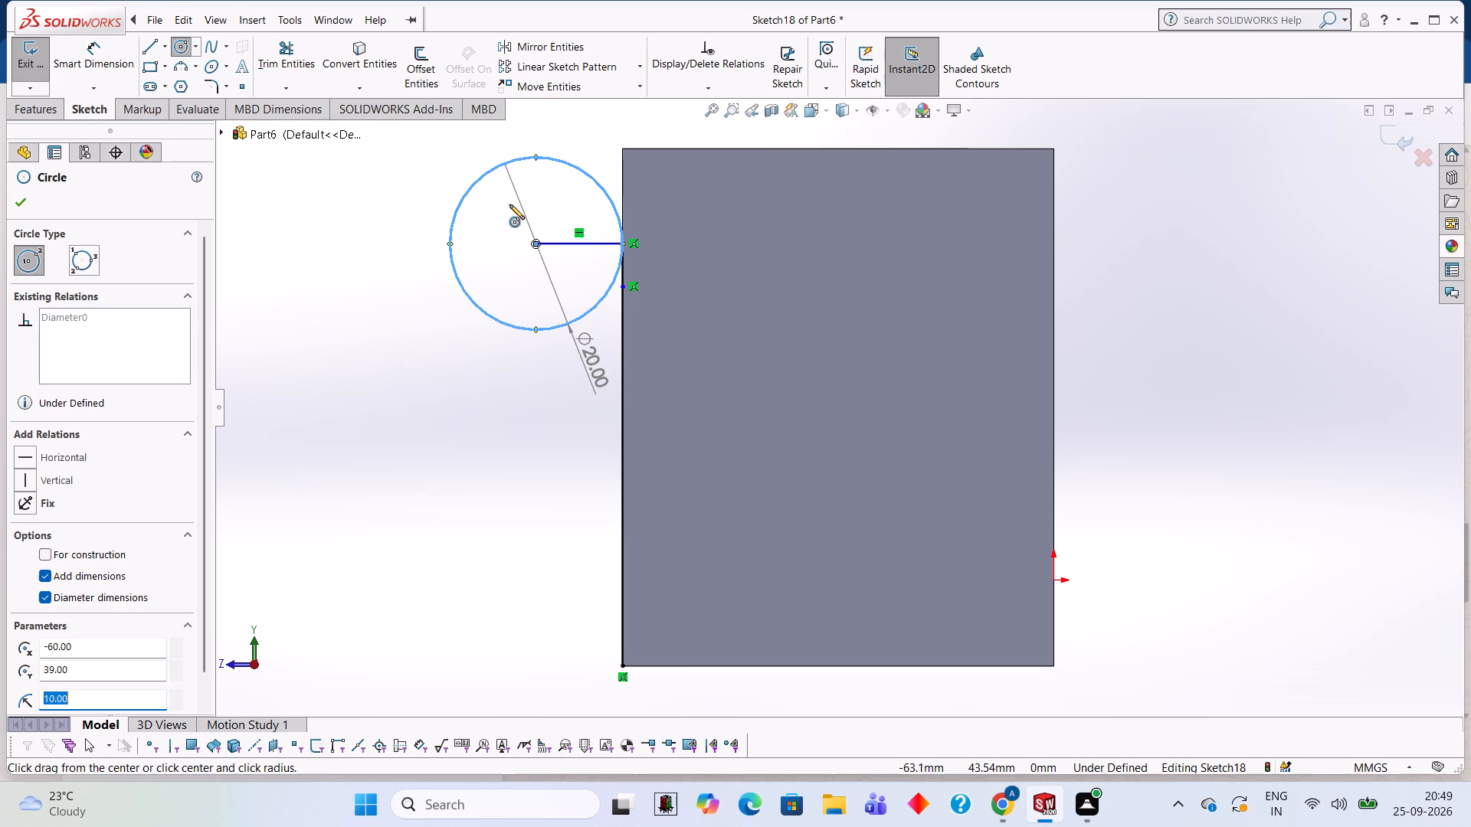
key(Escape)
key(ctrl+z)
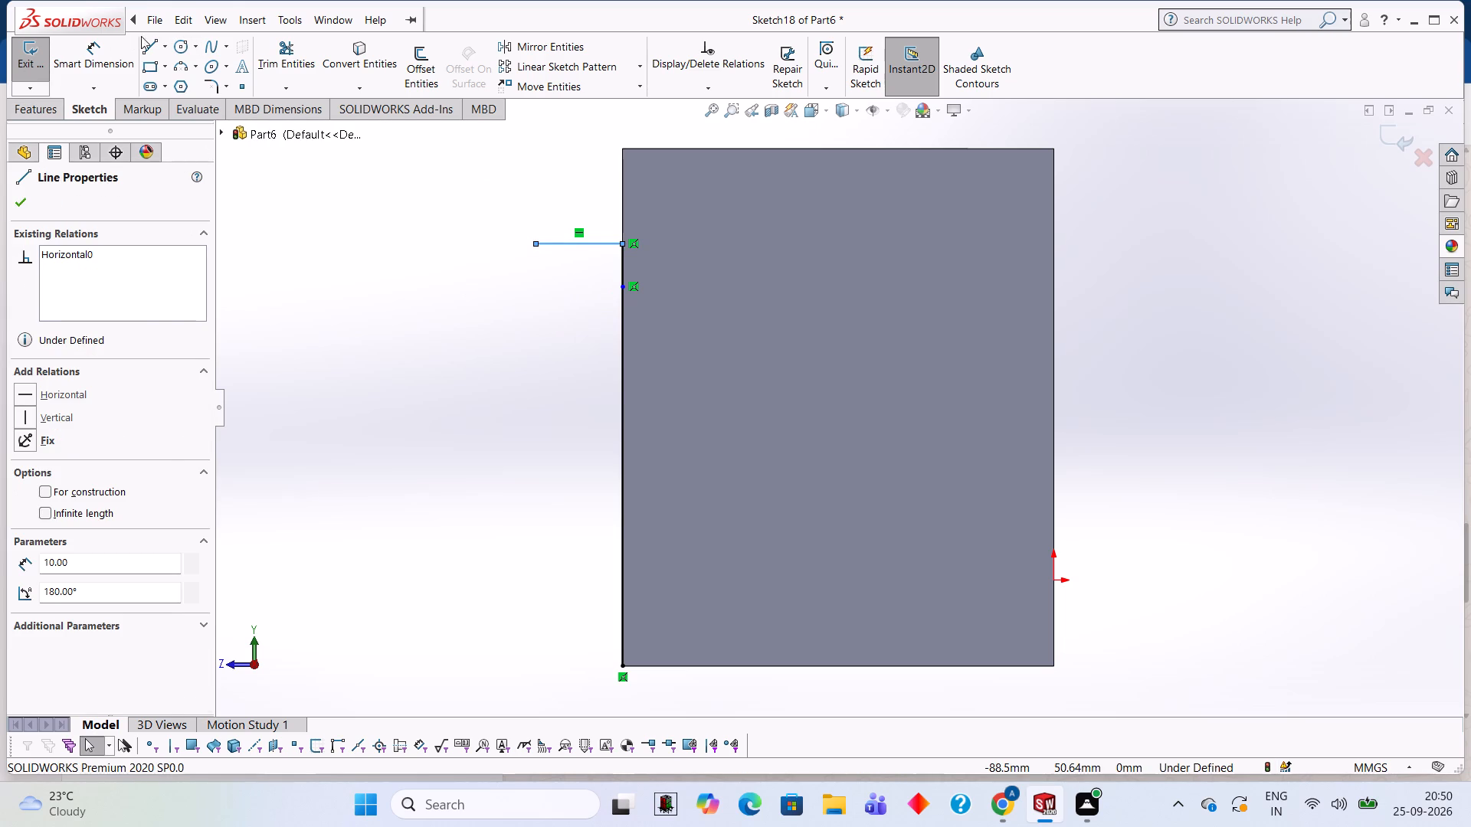
Draw a 20 mm diameter circle centred where the 10 mm horizontal line meets the wall's vertical edge.
click(184, 48)
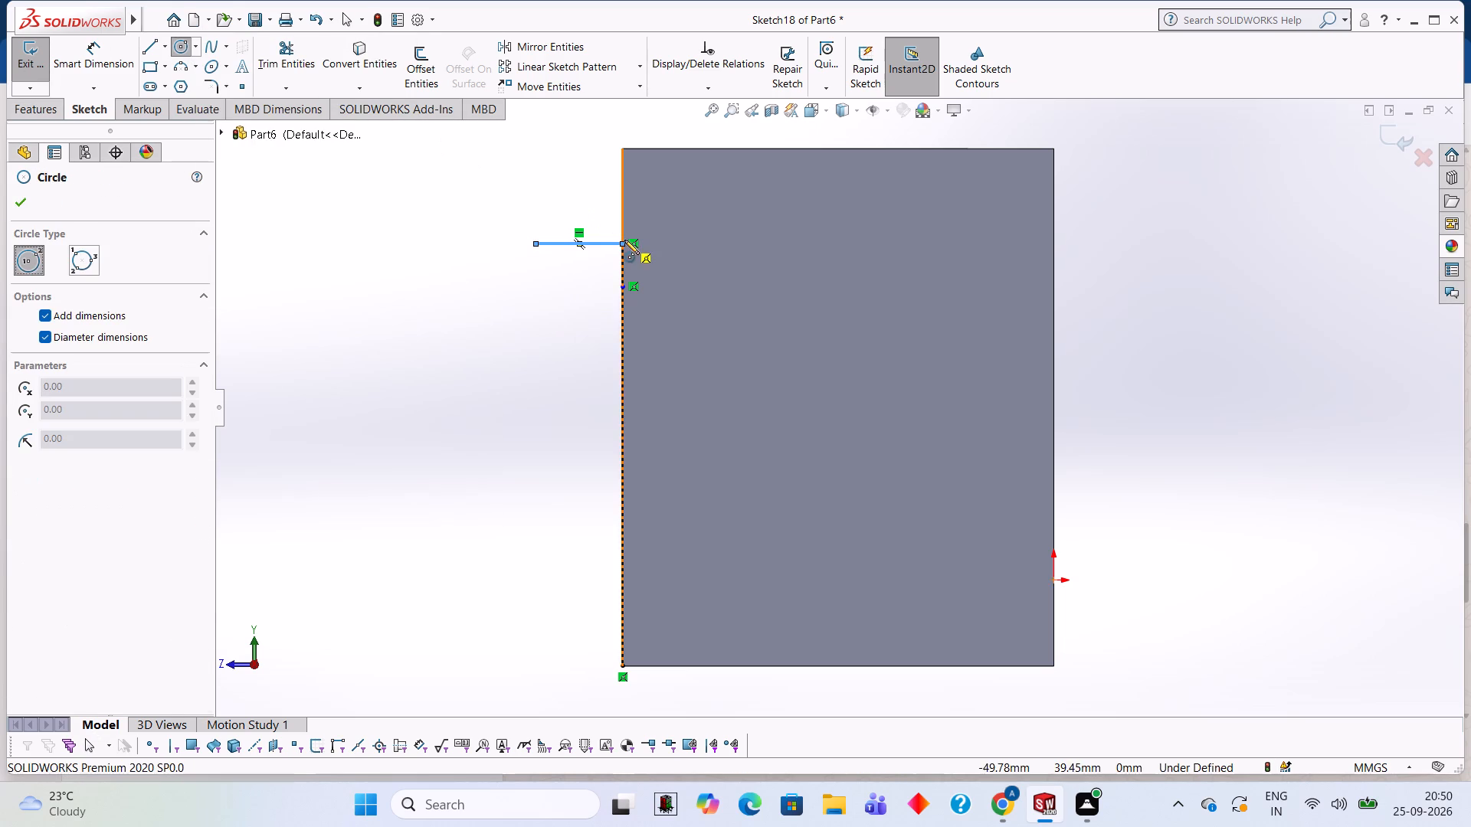
click(622, 241)
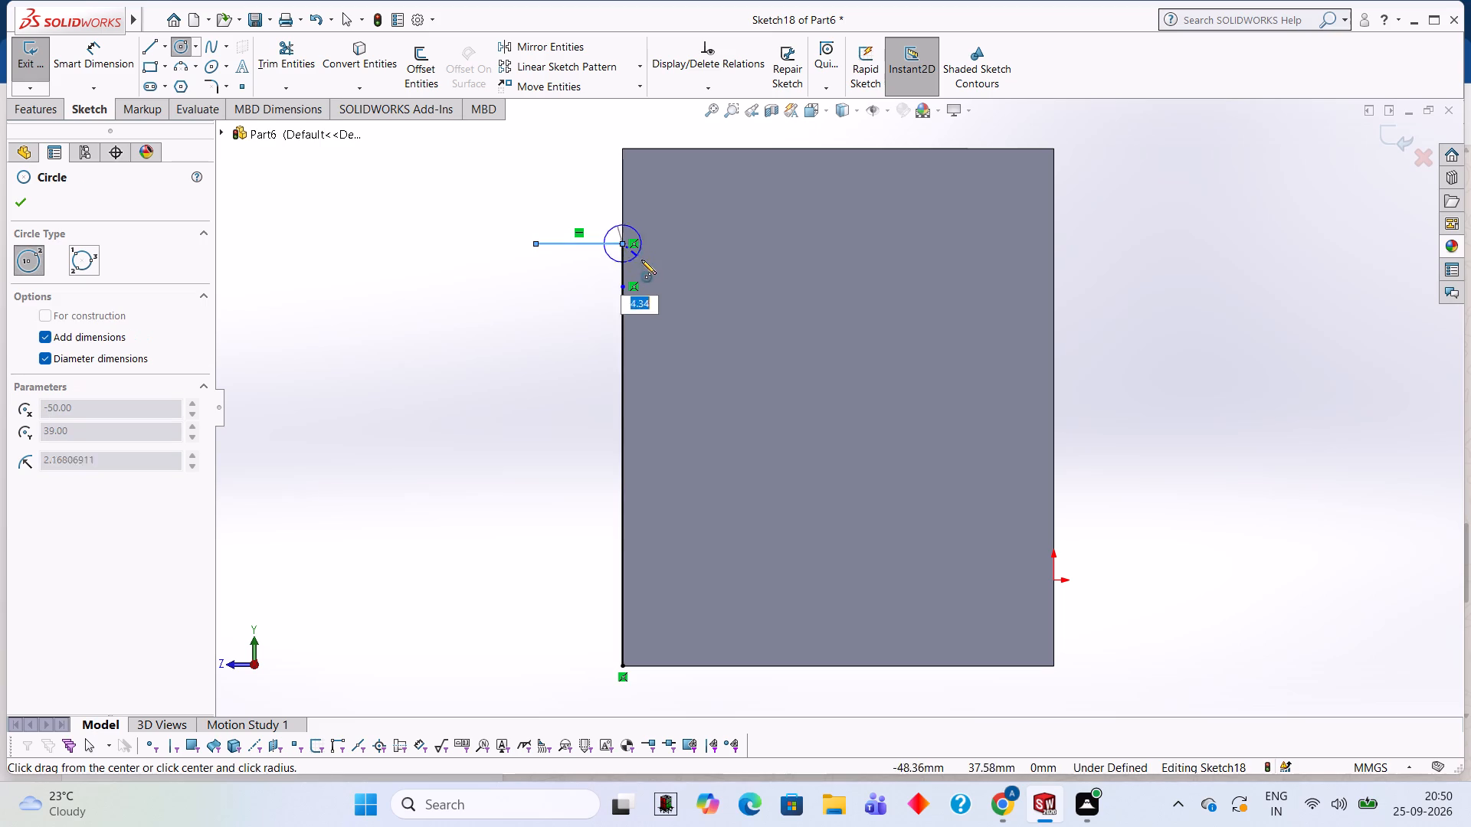
text(20)
key(Return)
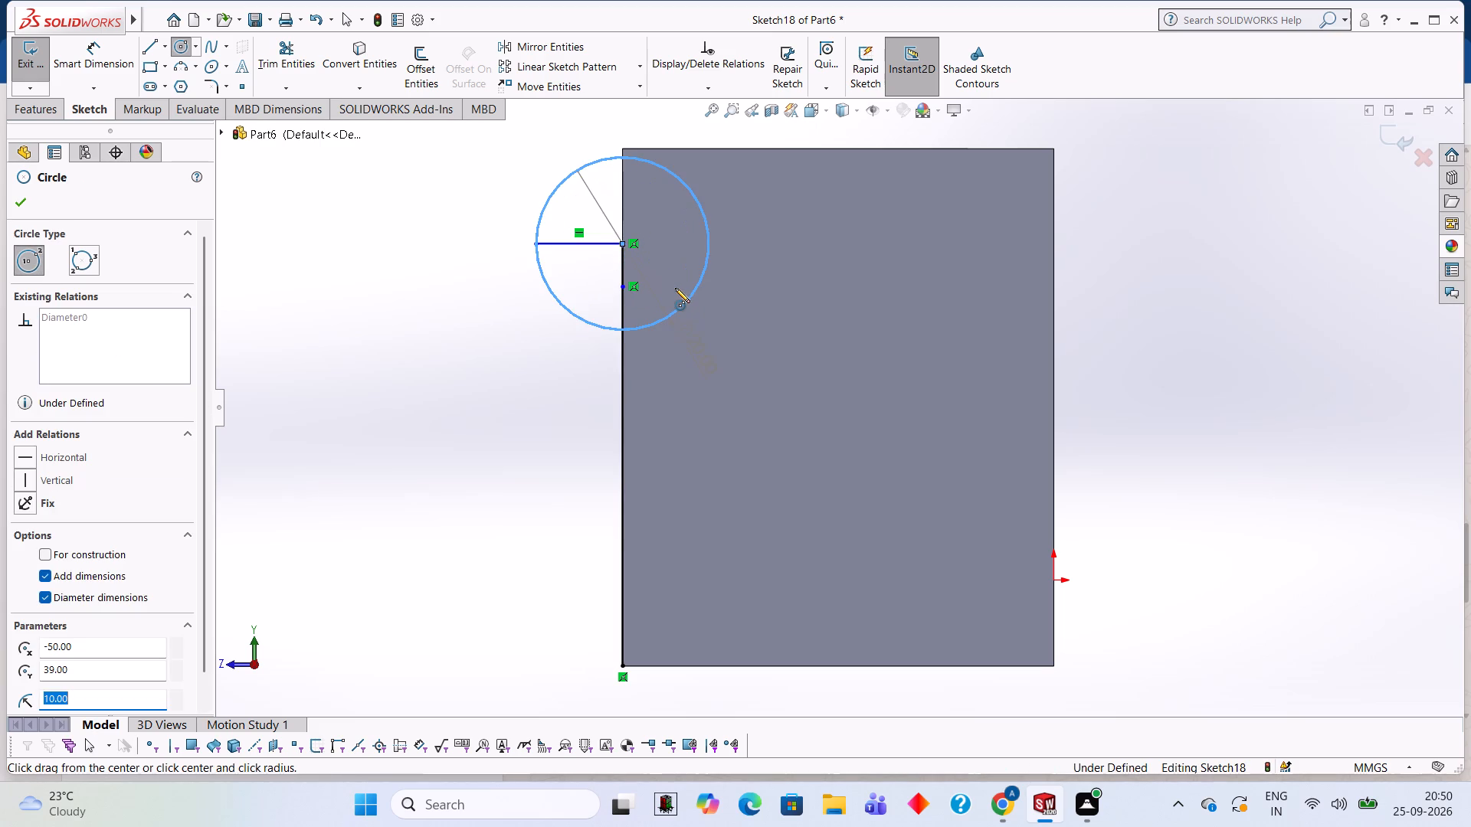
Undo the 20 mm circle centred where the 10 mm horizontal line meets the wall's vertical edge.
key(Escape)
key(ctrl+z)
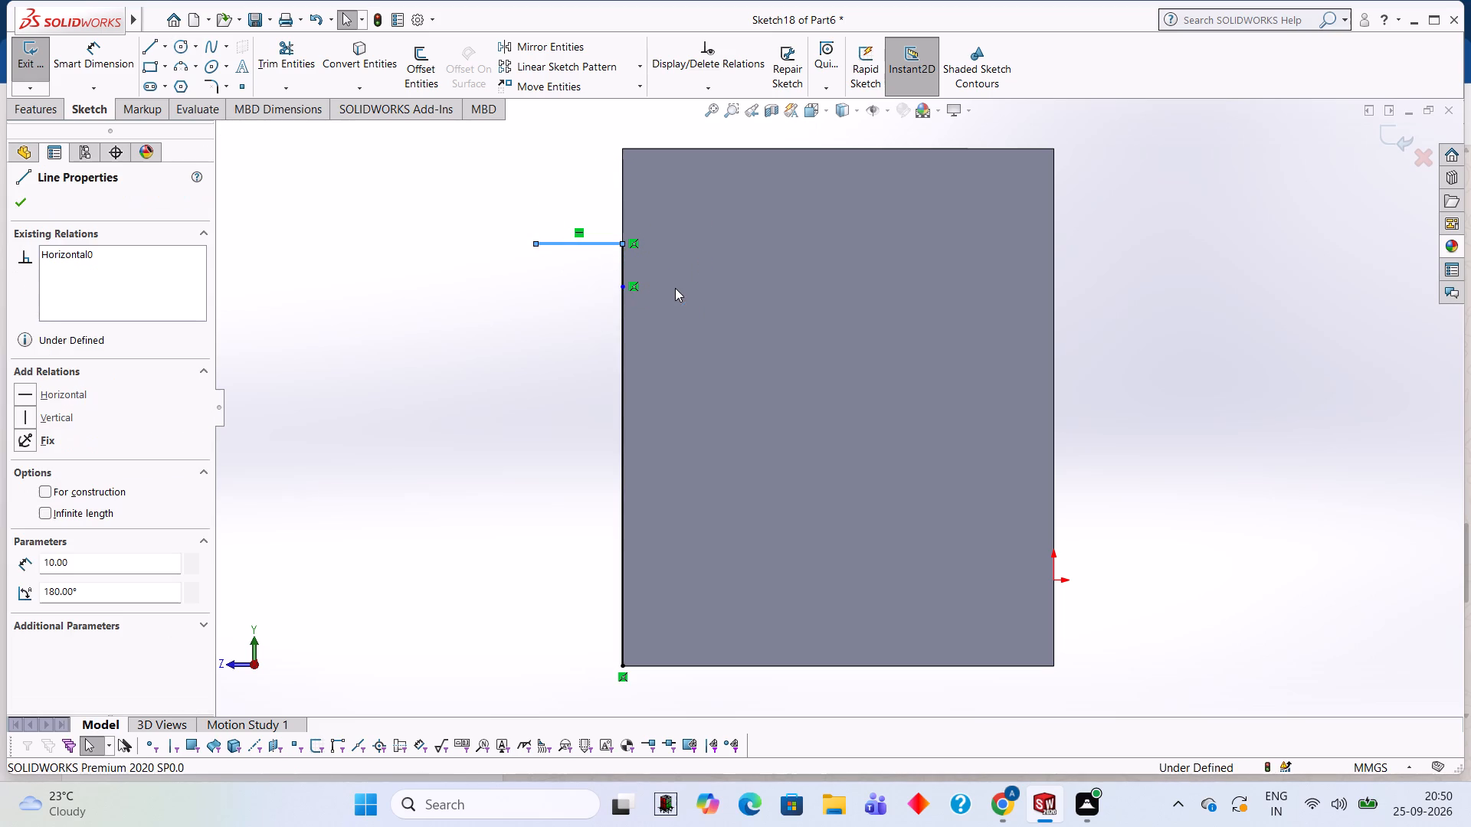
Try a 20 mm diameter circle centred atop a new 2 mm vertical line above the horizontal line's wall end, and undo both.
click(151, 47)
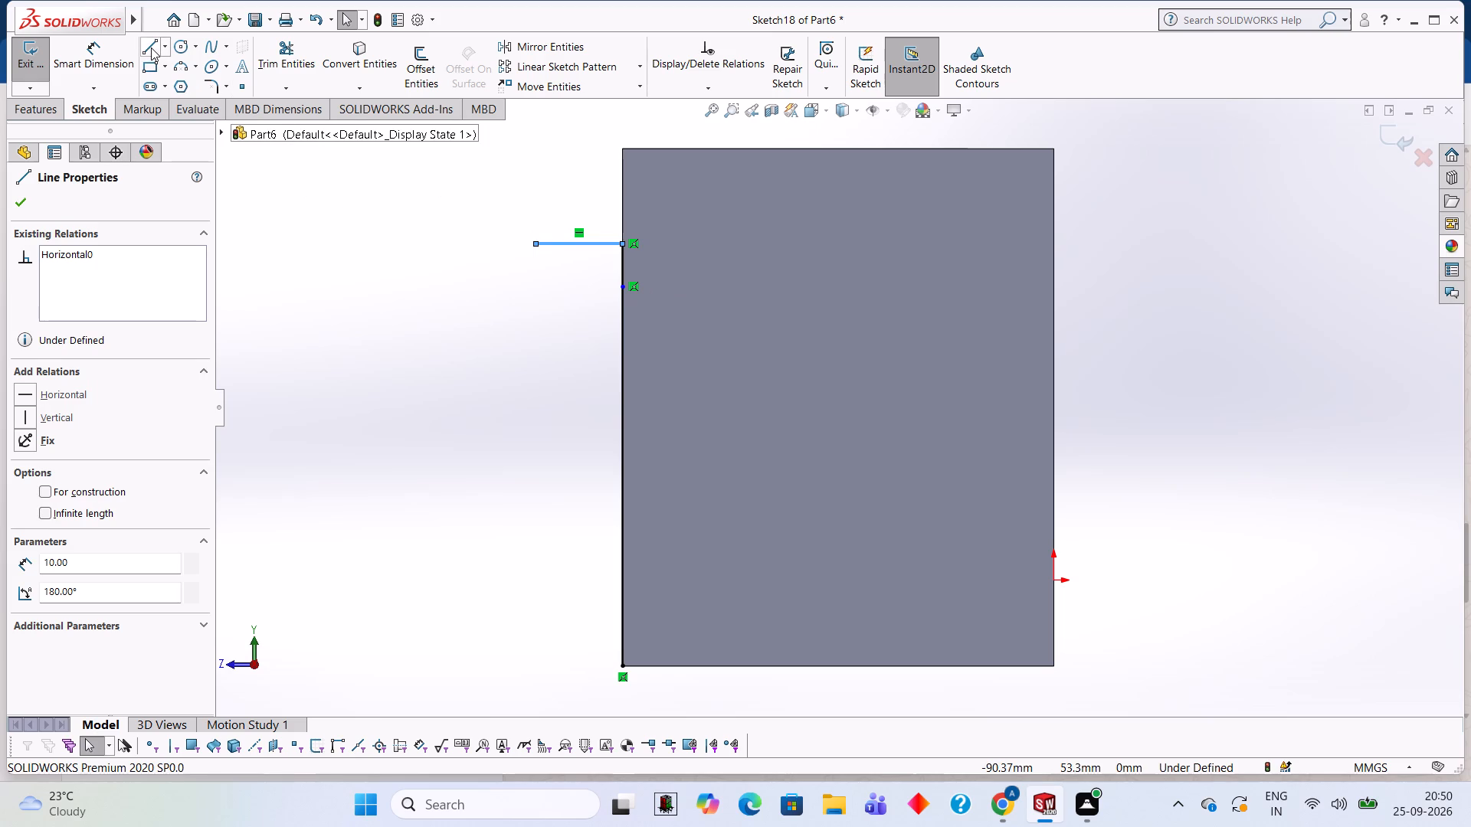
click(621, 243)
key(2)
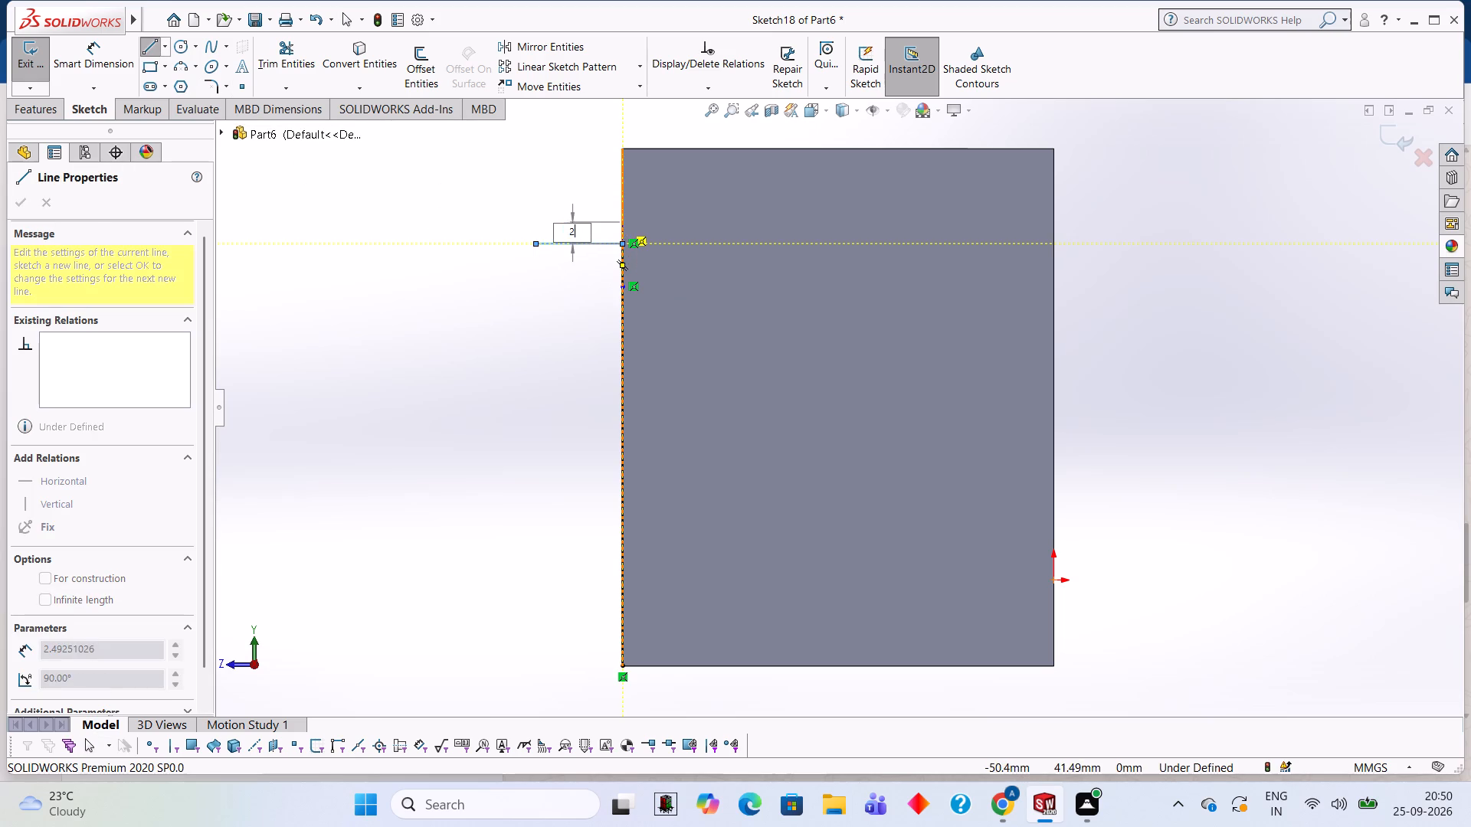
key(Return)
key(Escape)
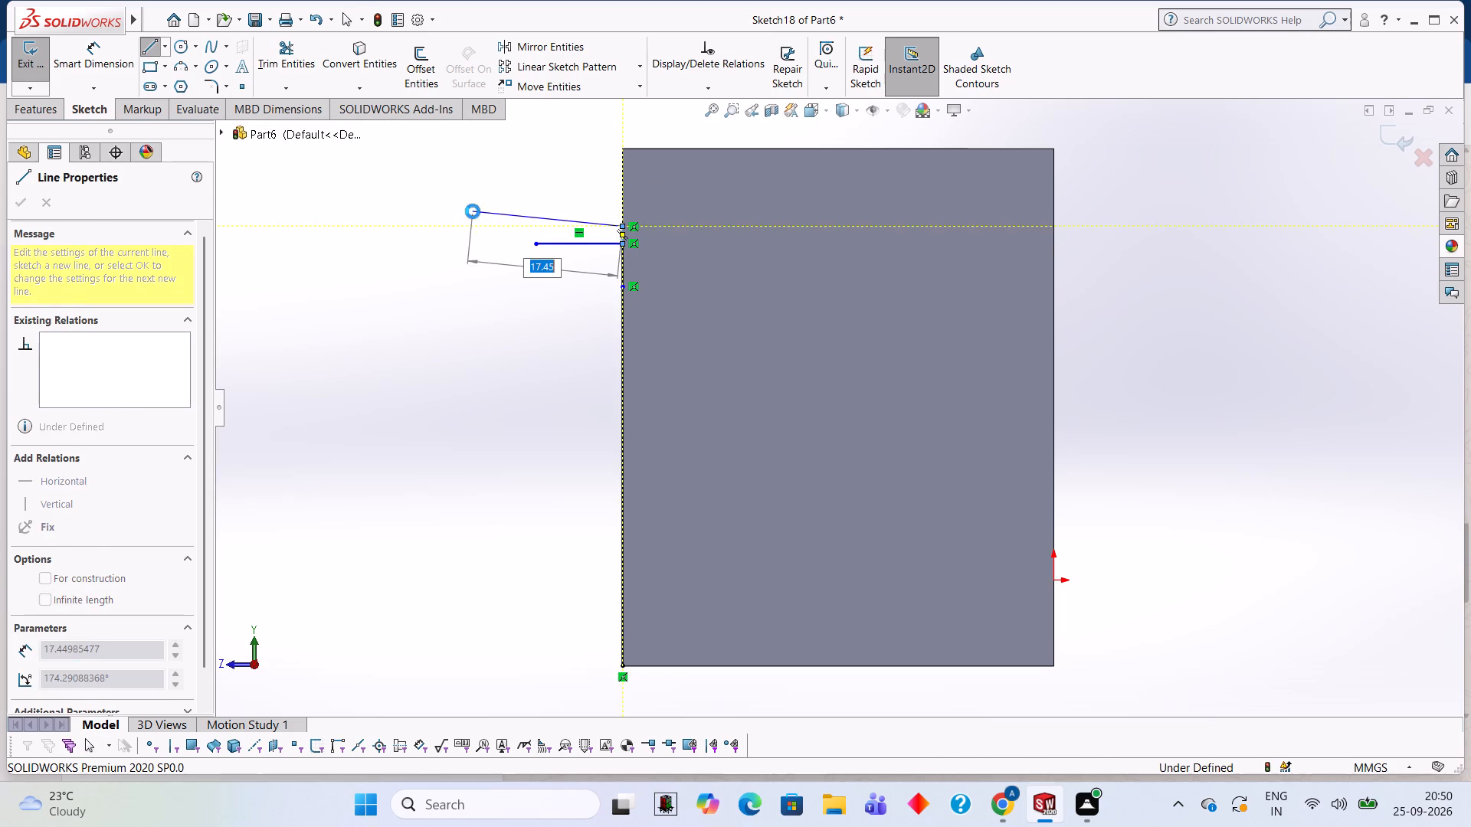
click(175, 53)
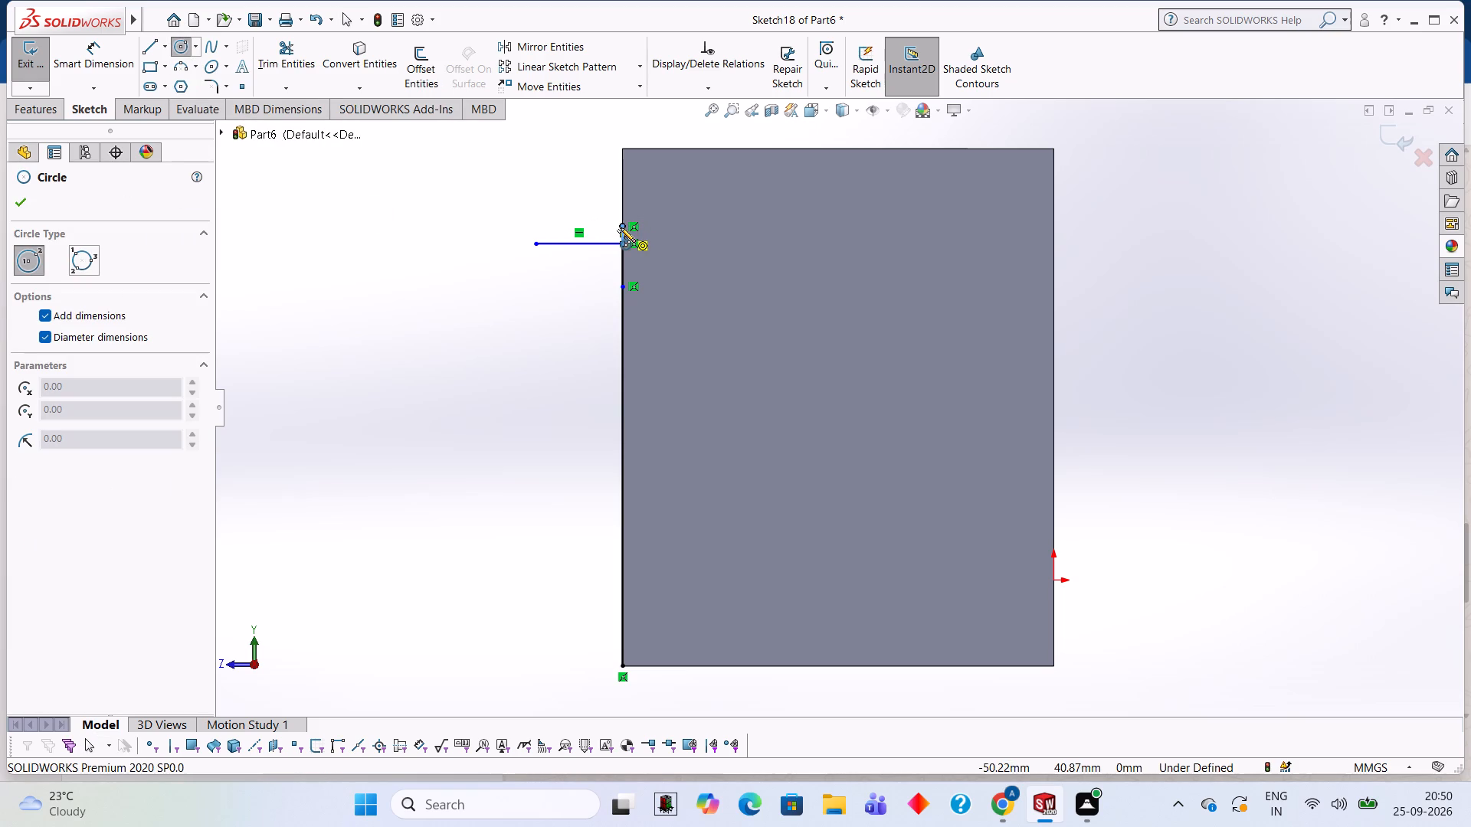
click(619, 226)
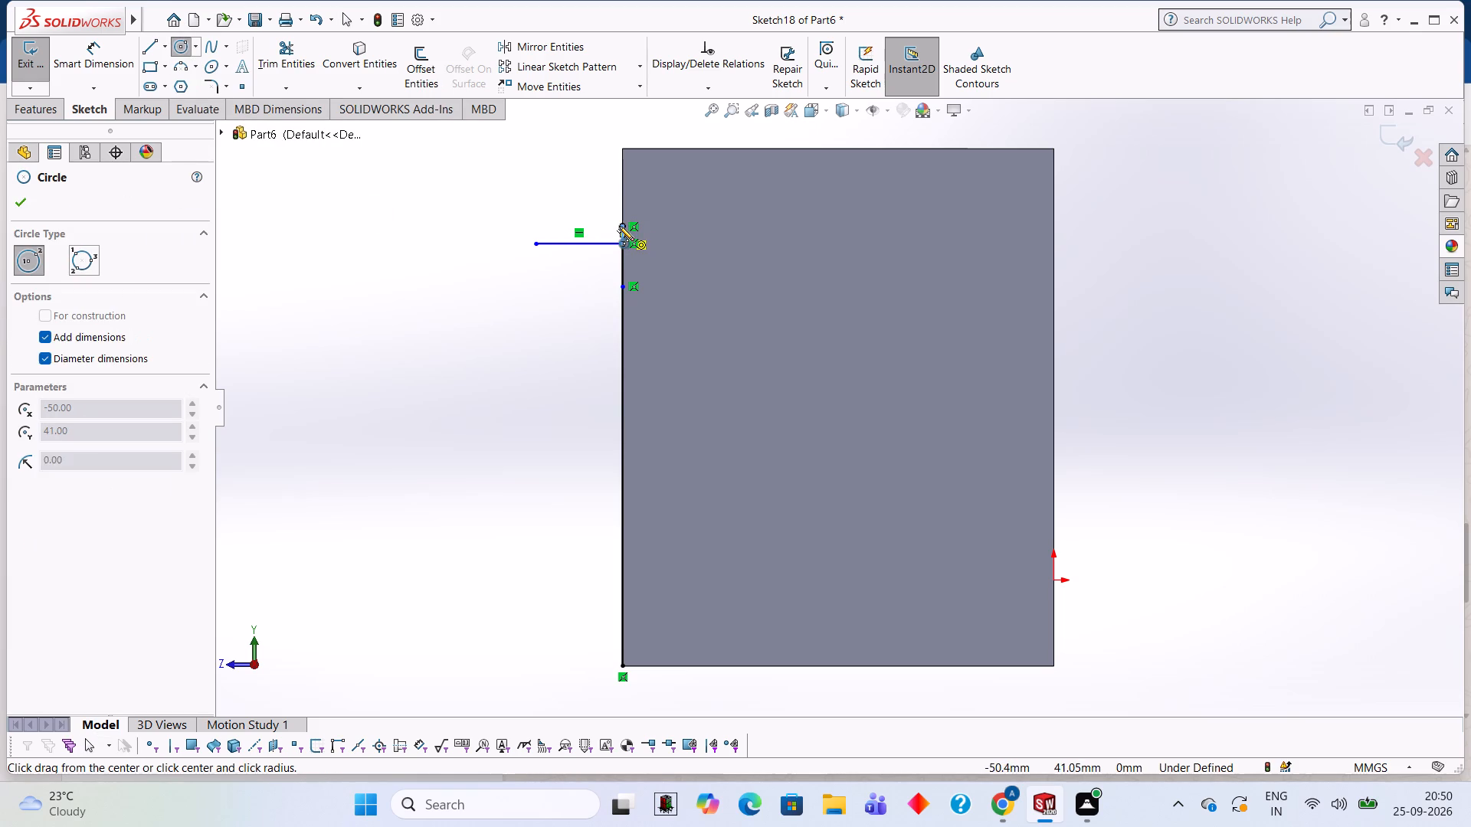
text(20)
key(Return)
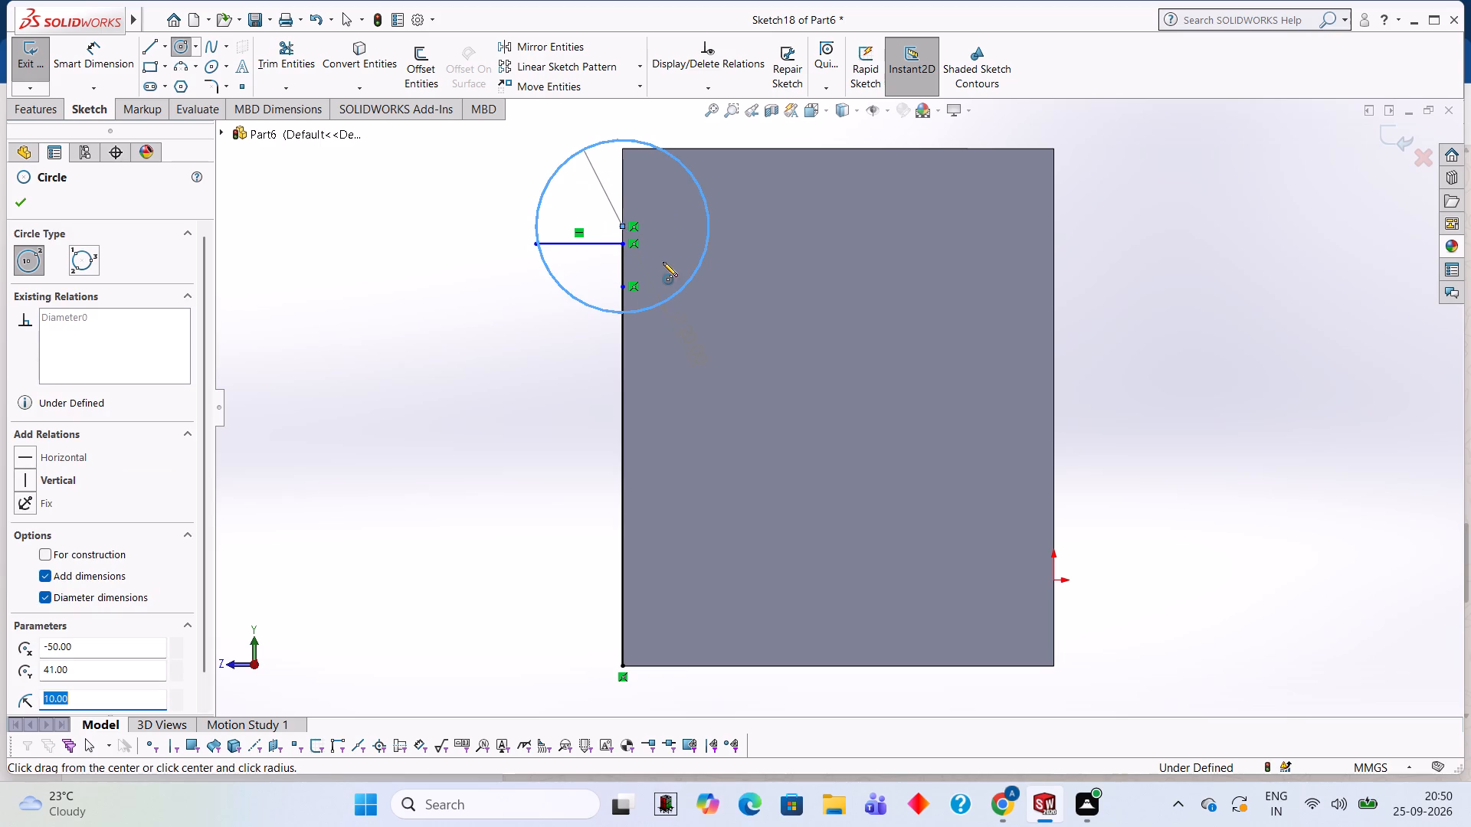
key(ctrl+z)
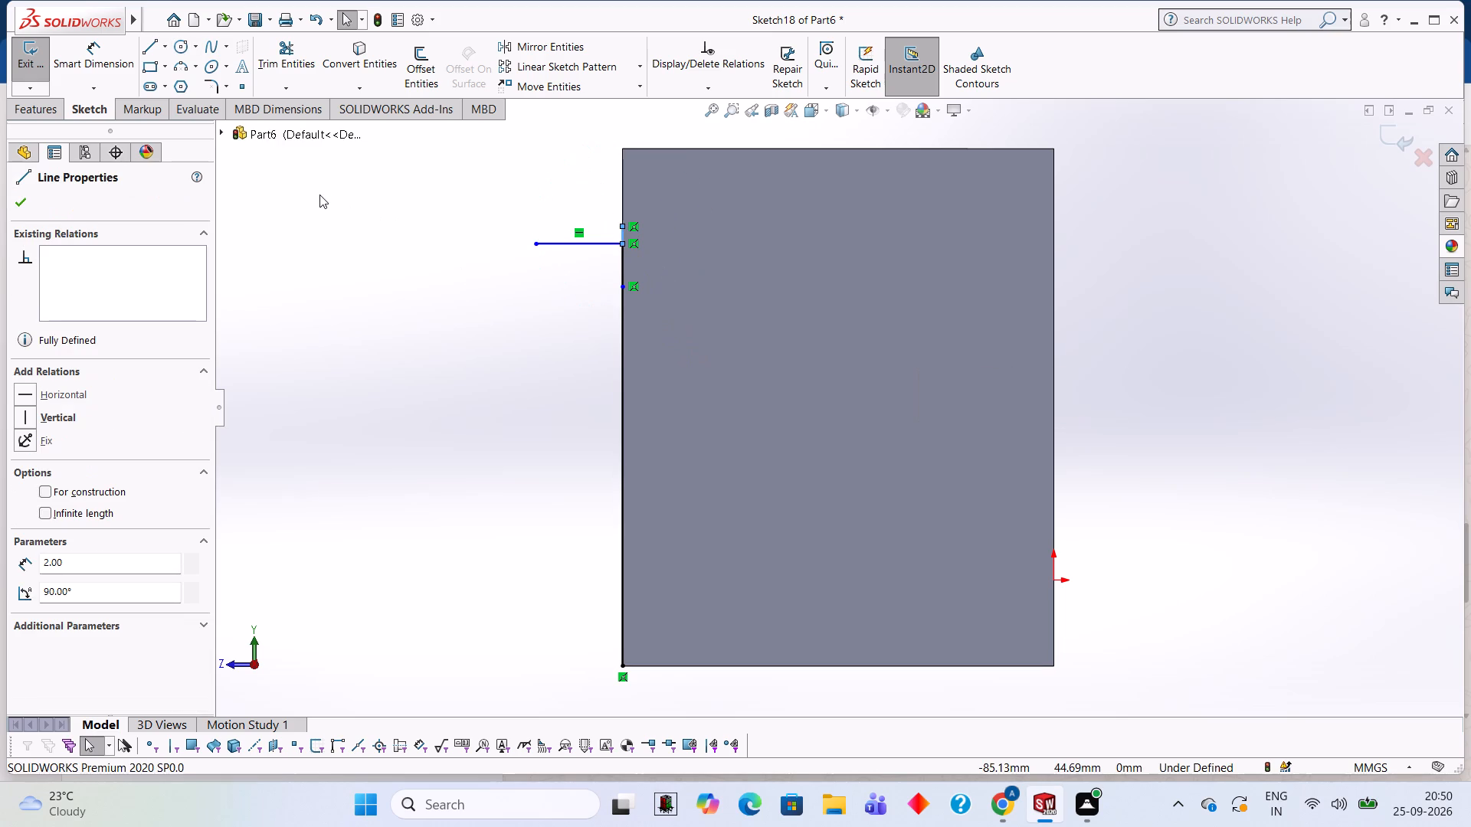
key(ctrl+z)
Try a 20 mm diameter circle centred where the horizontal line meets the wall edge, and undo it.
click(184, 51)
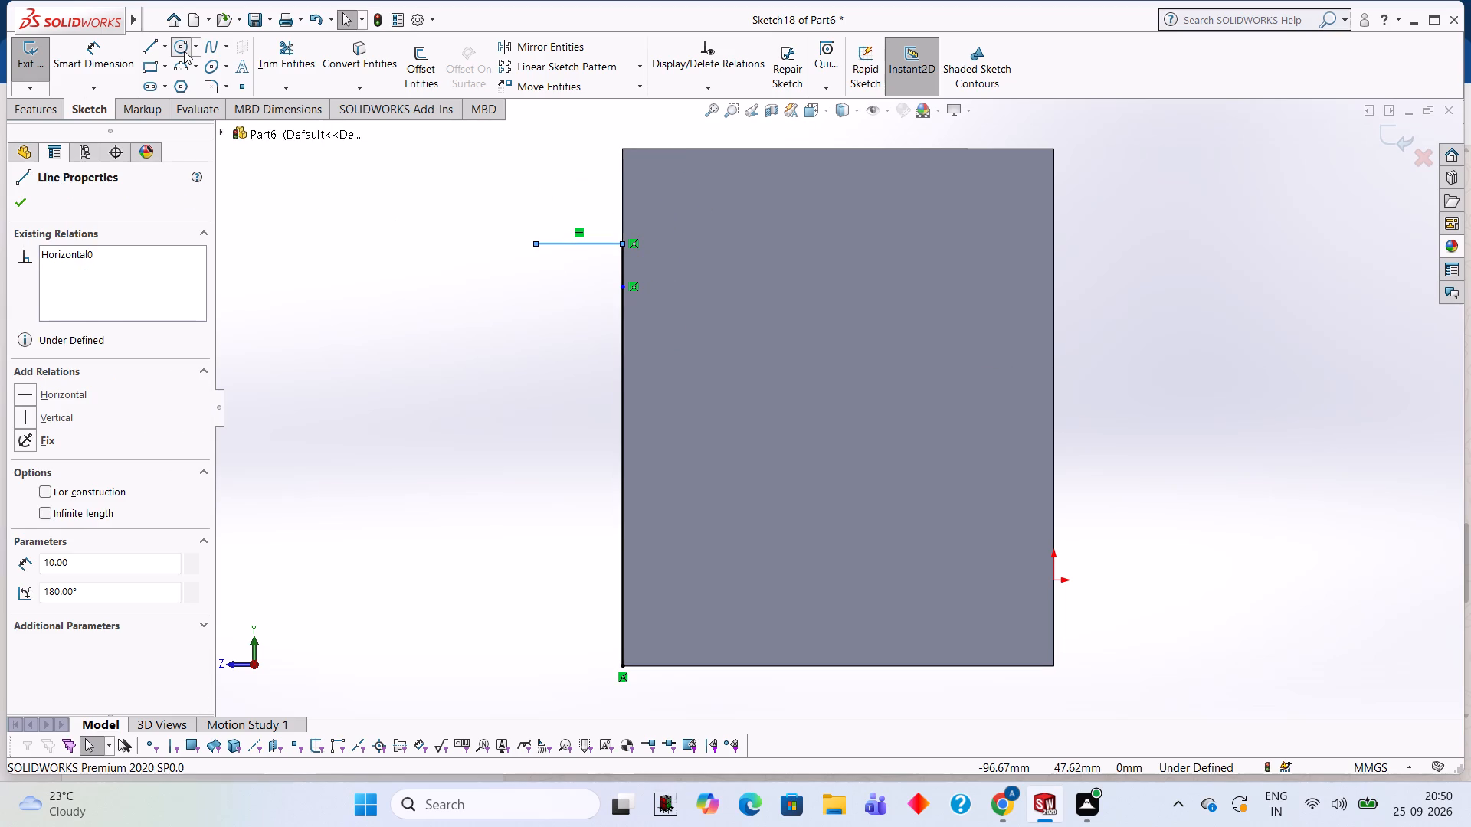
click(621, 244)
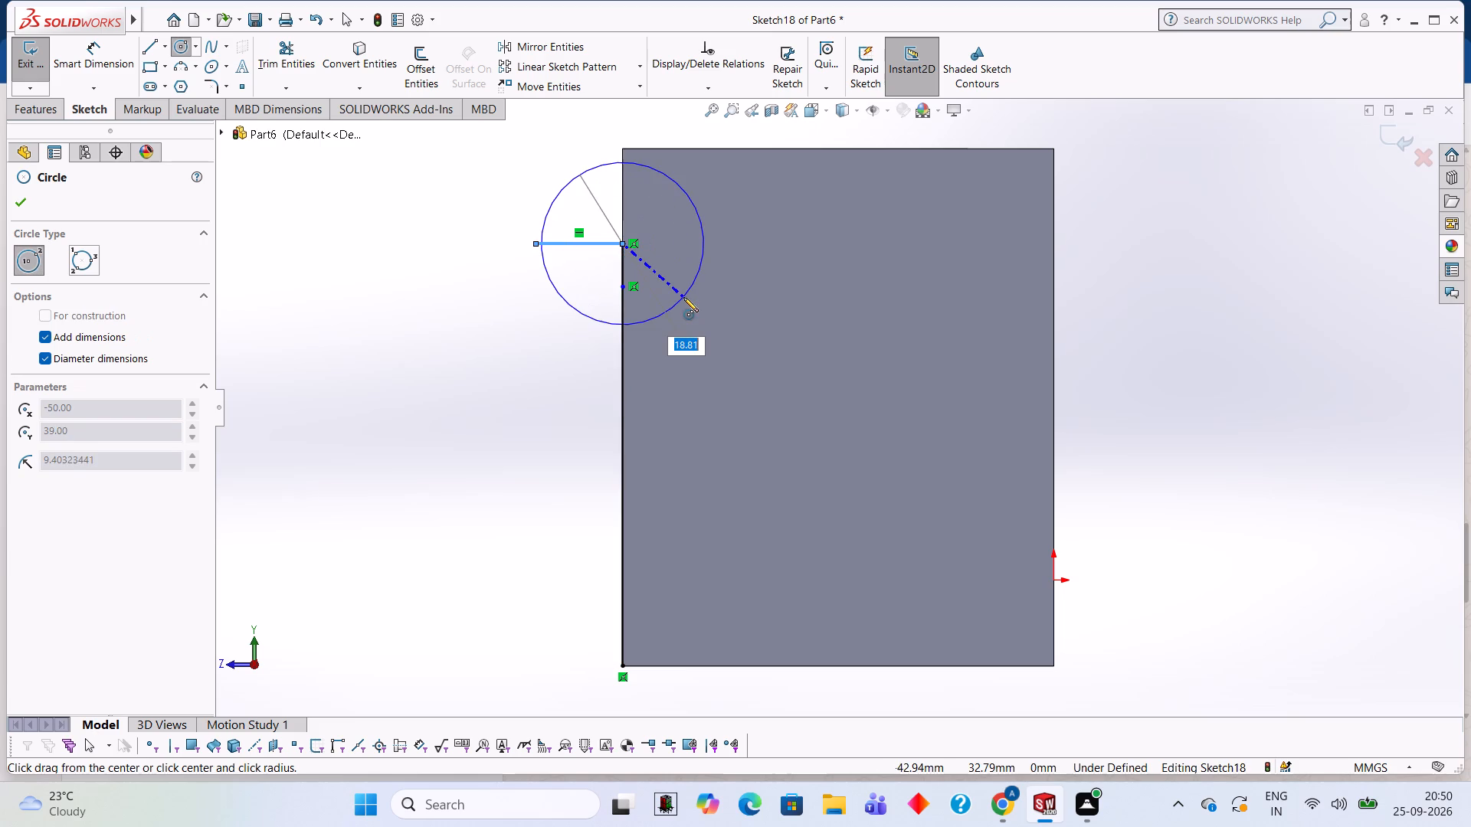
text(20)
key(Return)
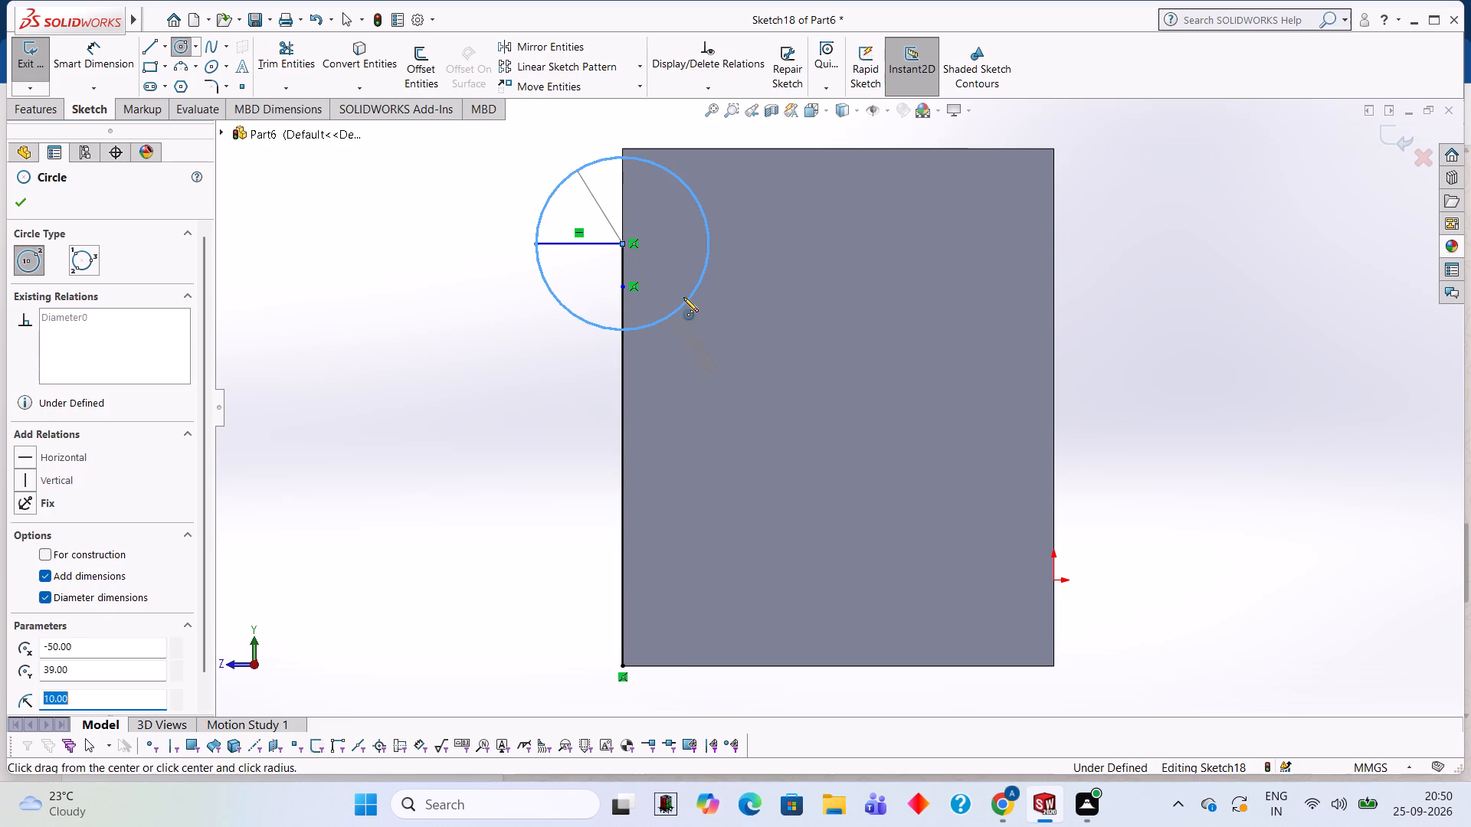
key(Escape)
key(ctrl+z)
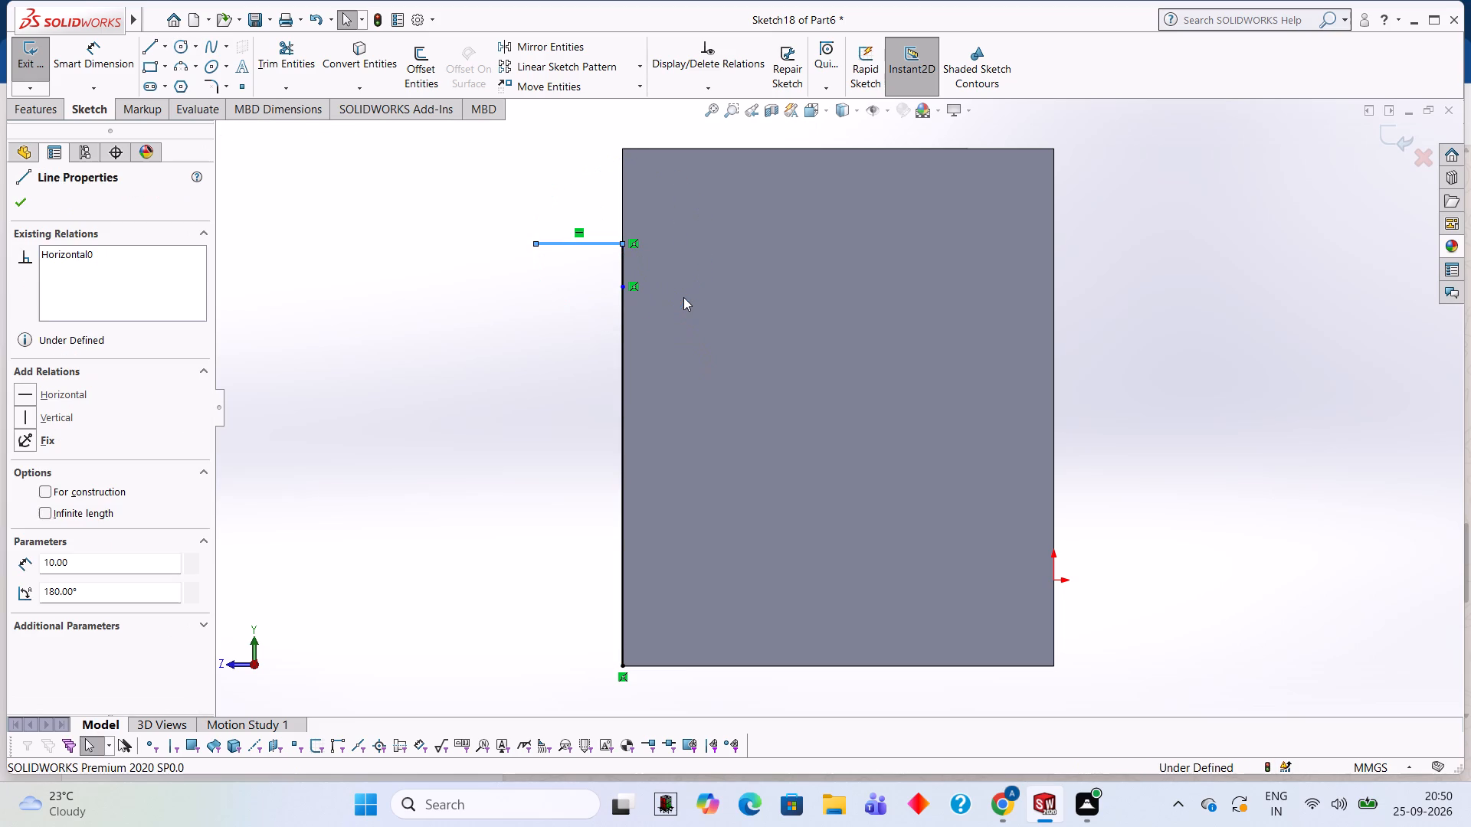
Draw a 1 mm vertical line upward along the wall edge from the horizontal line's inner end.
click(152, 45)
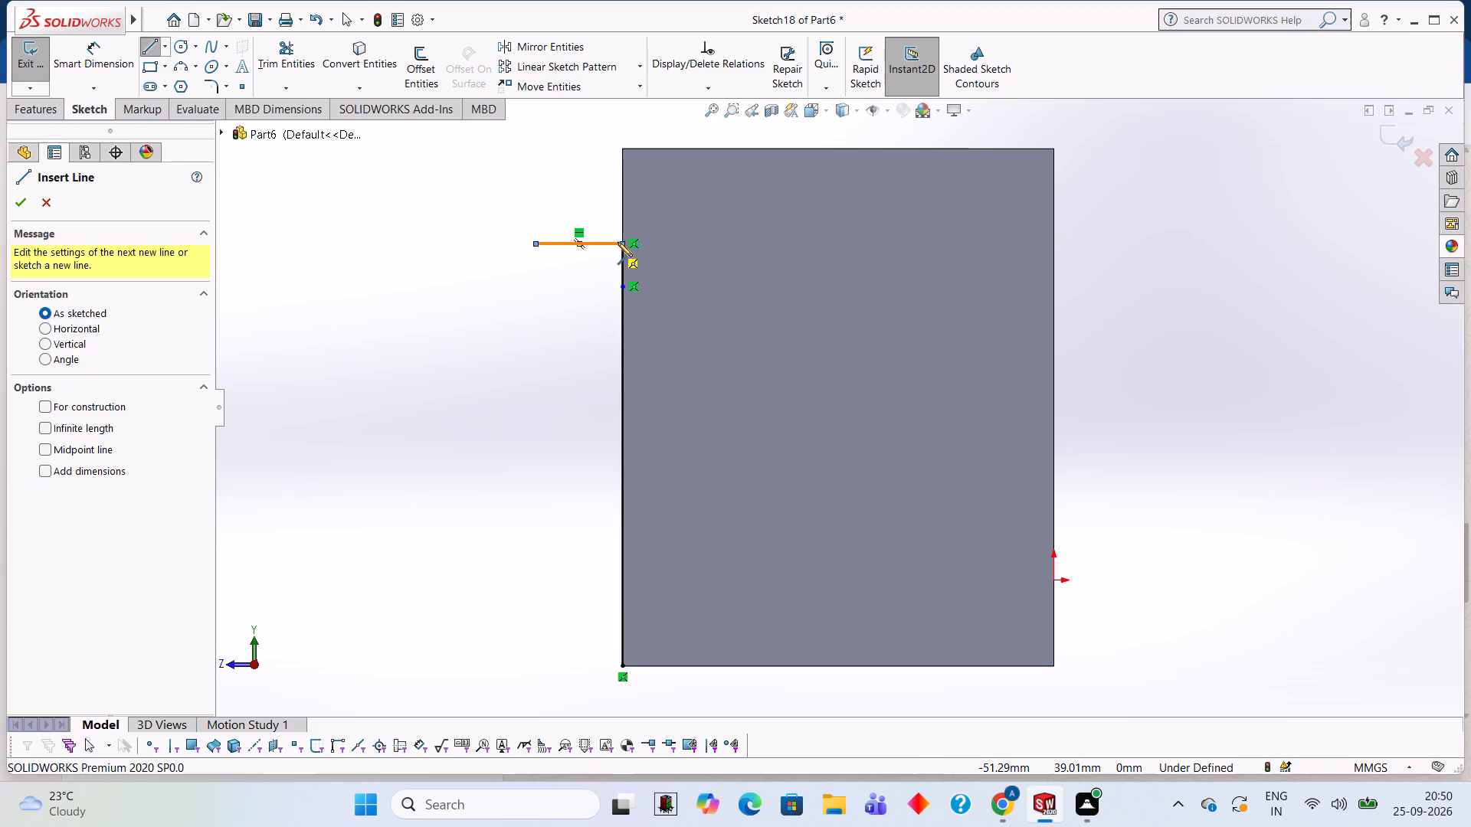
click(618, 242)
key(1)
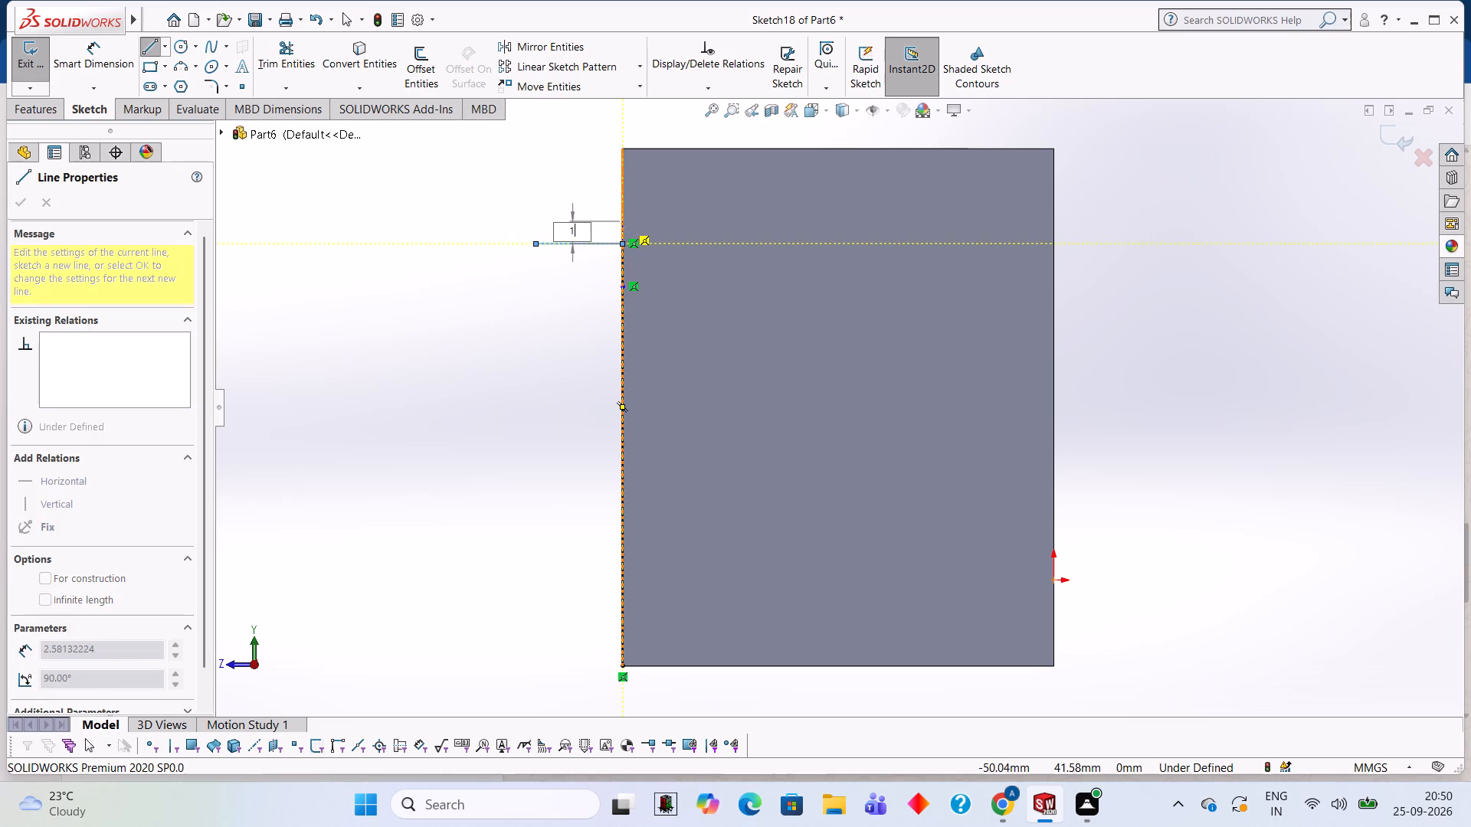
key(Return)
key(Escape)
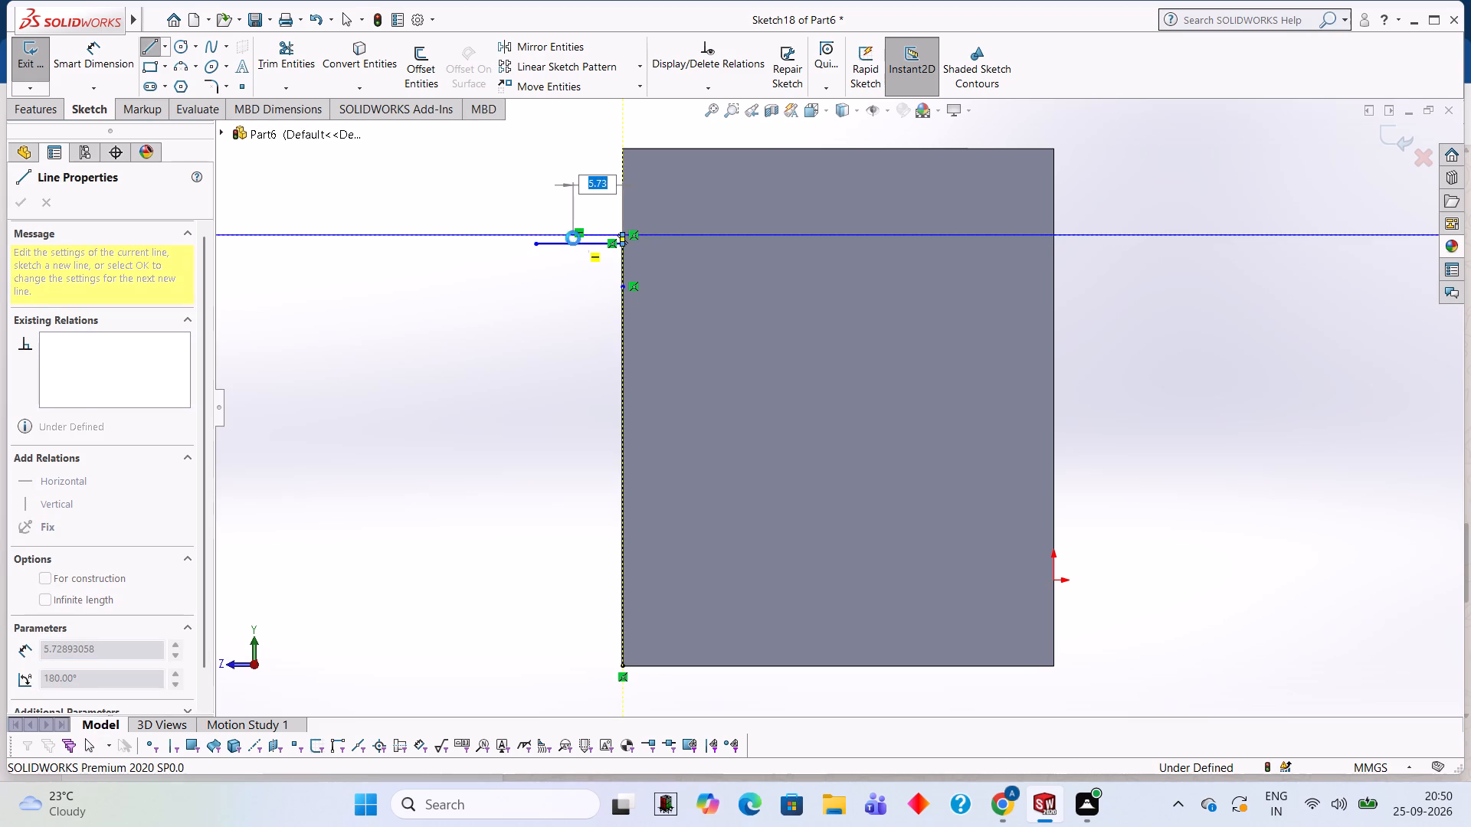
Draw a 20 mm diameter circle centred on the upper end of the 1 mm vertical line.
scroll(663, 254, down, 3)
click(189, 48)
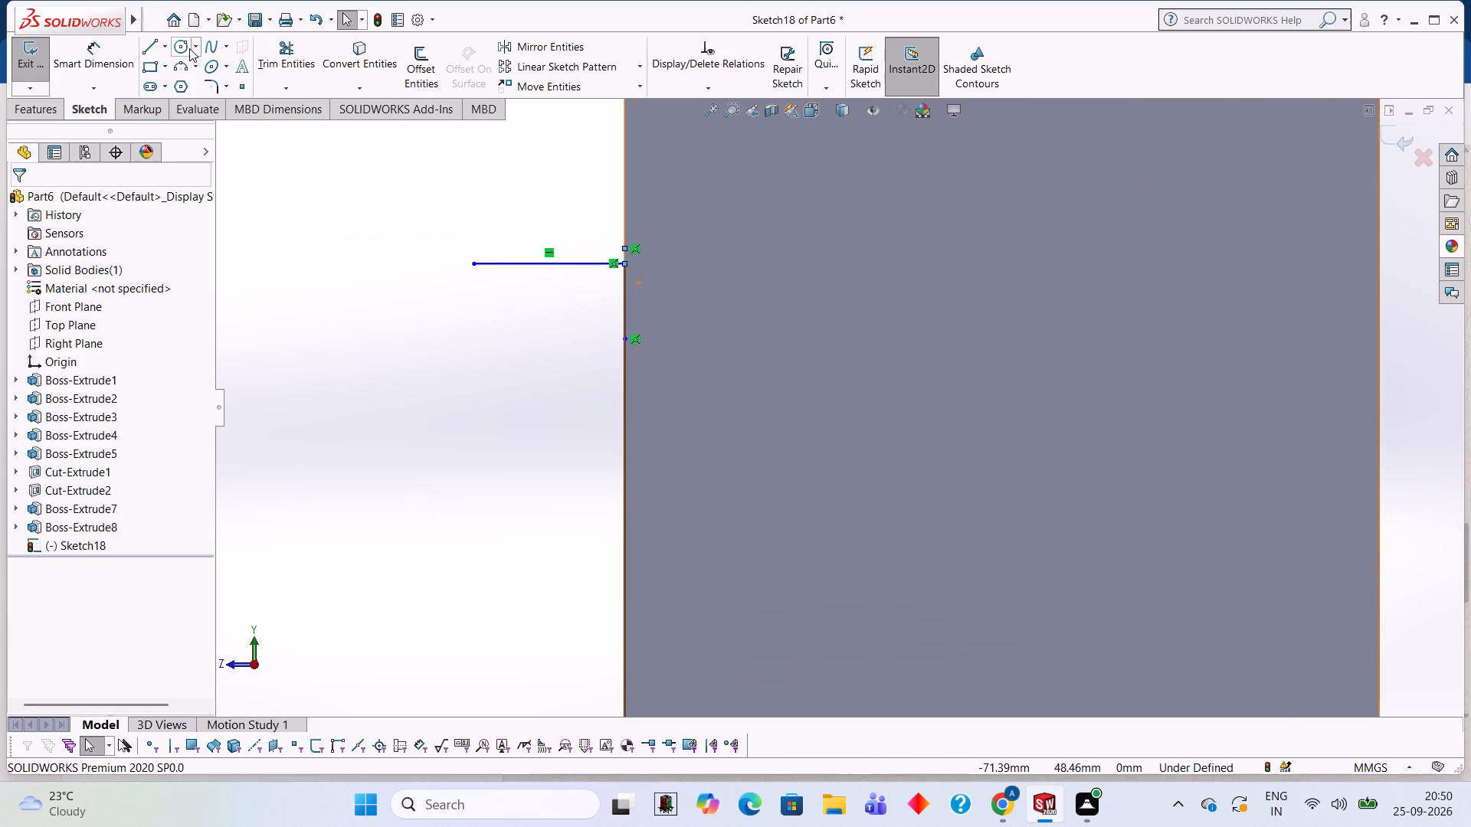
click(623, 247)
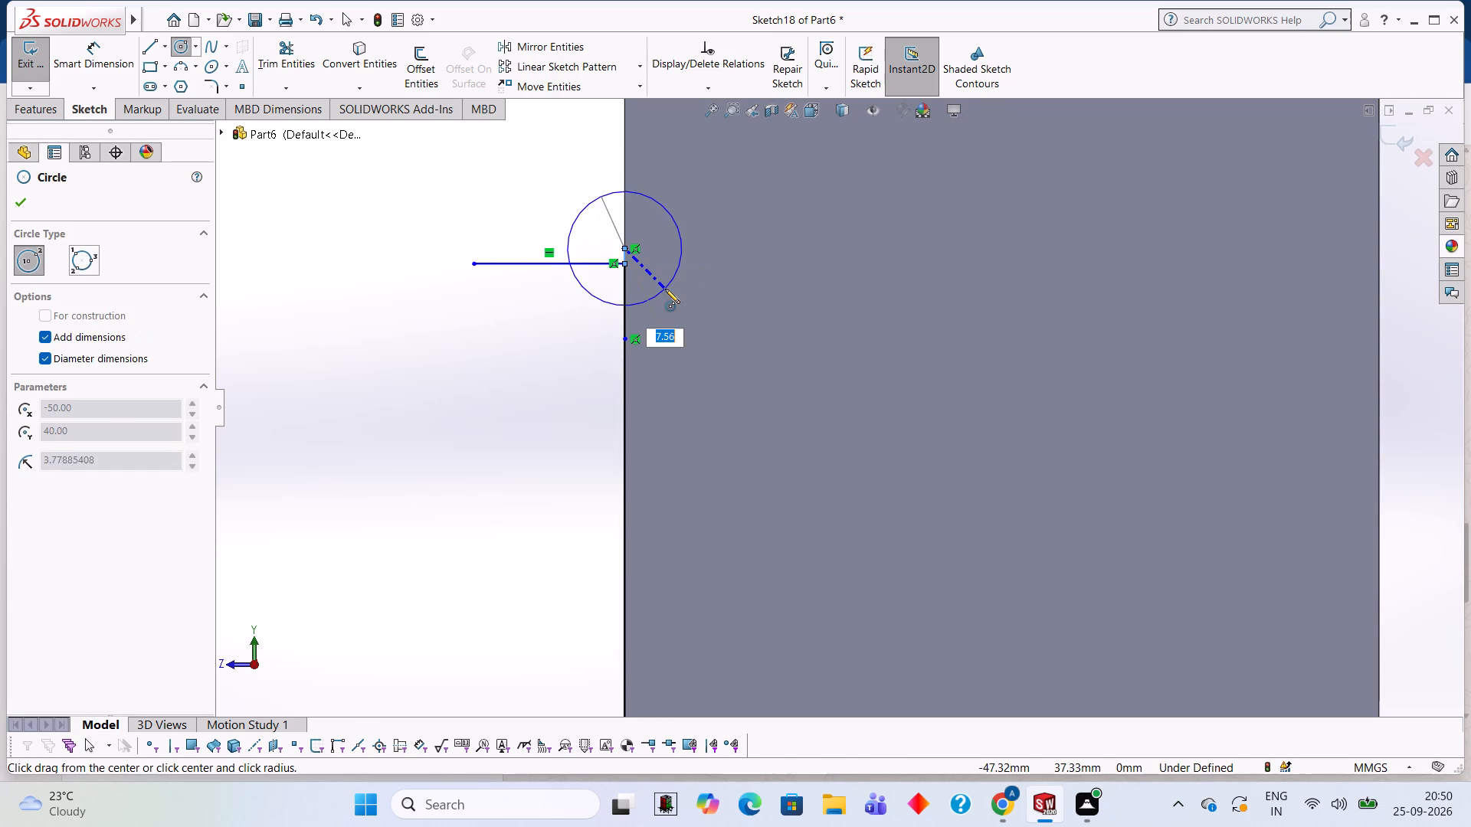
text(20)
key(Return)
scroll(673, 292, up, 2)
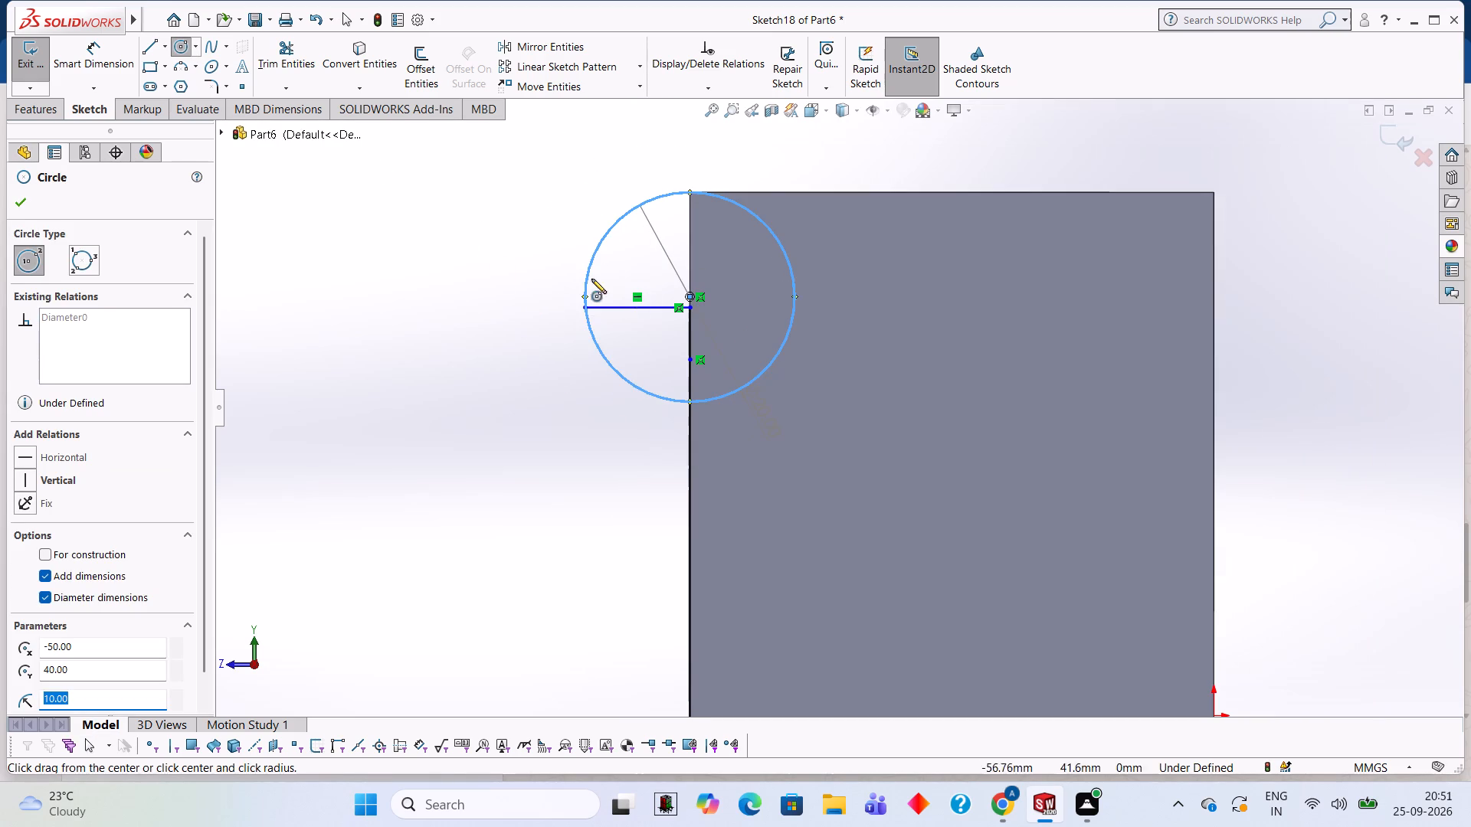
Trim away the 10 mm horizontal line and all the vertical line segments along the wall edge, keeping the circle.
click(156, 49)
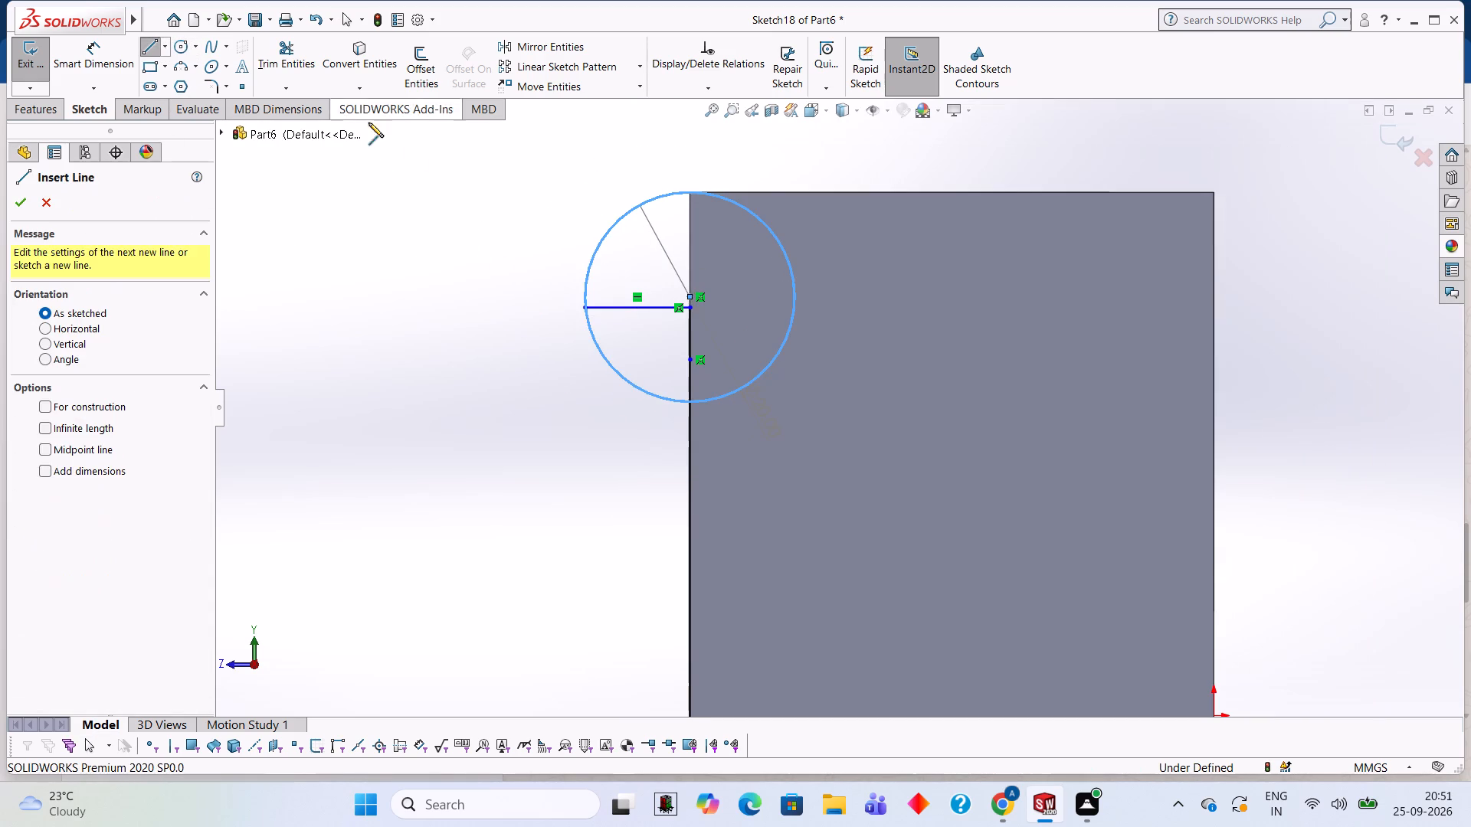
click(277, 47)
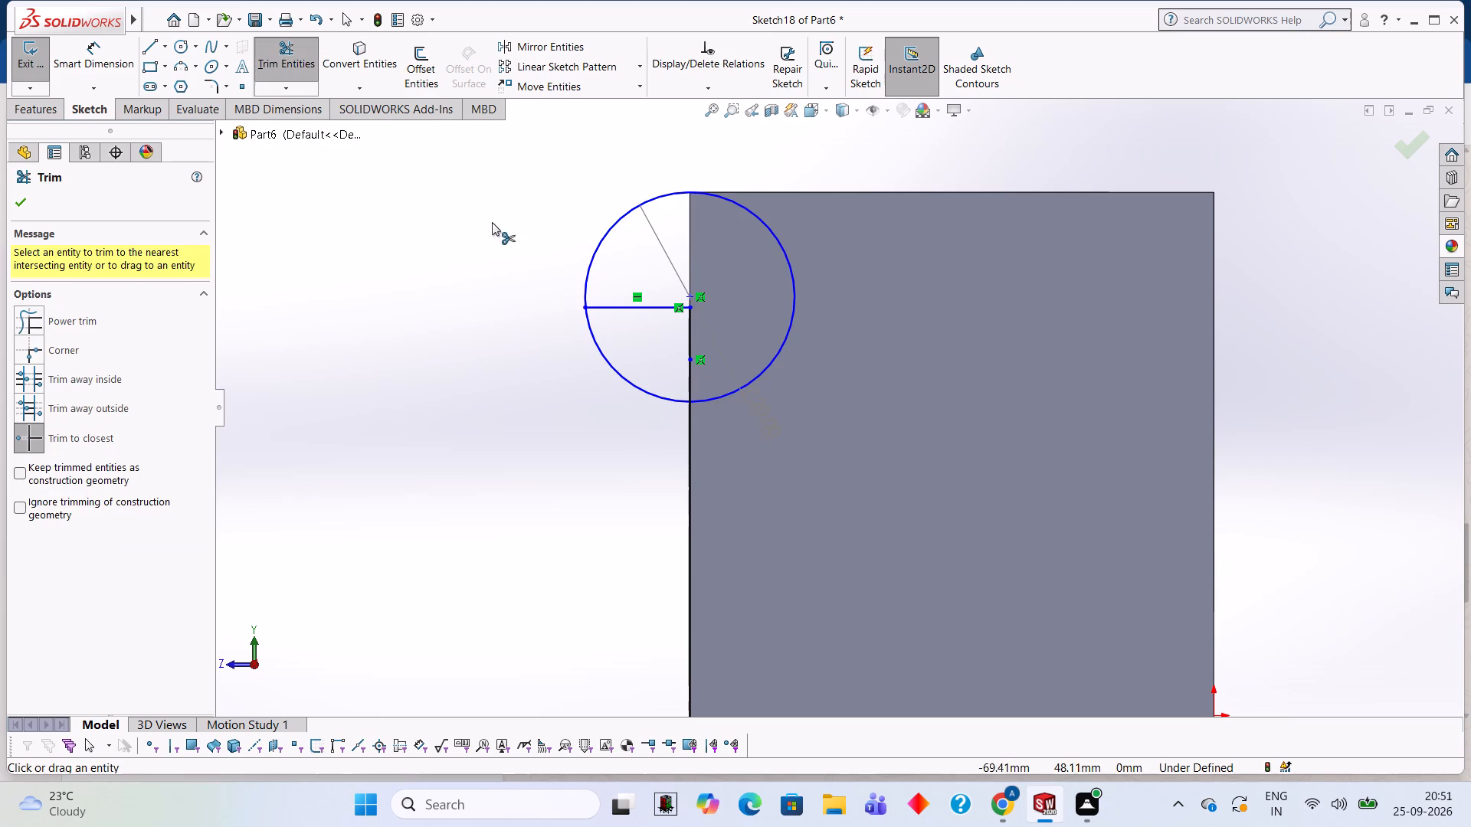
click(624, 311)
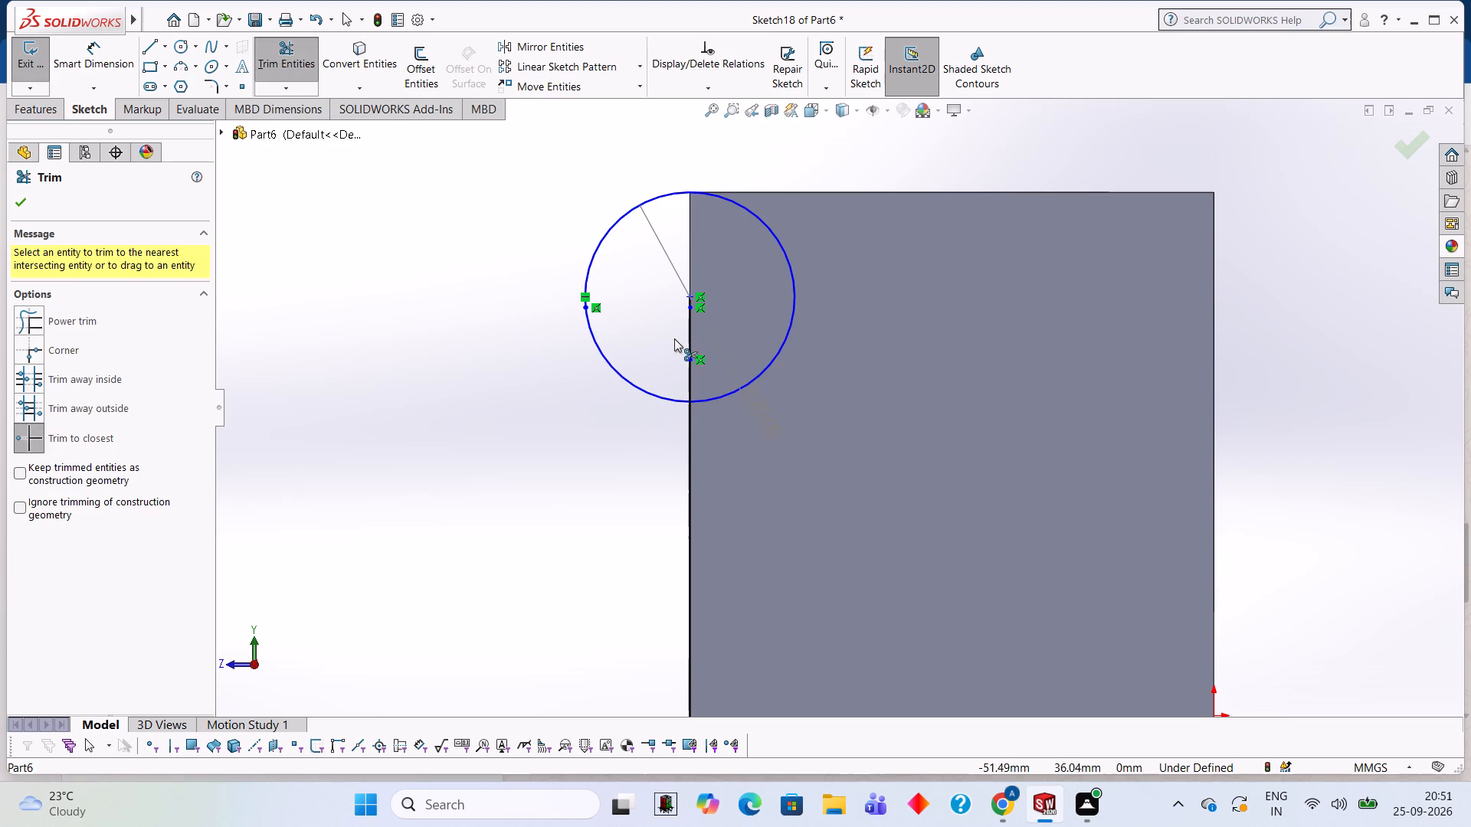
click(692, 338)
click(691, 306)
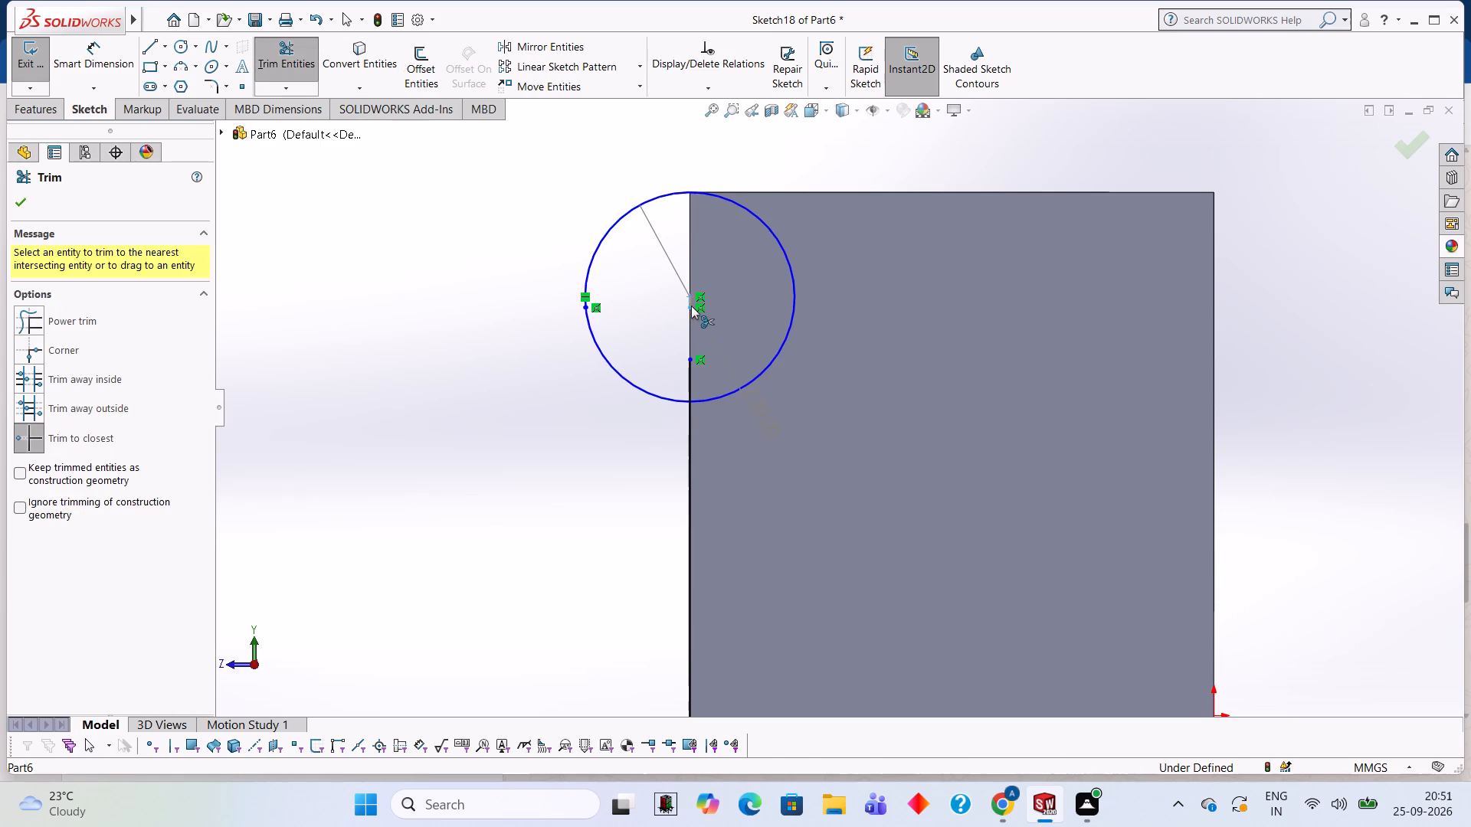
click(693, 373)
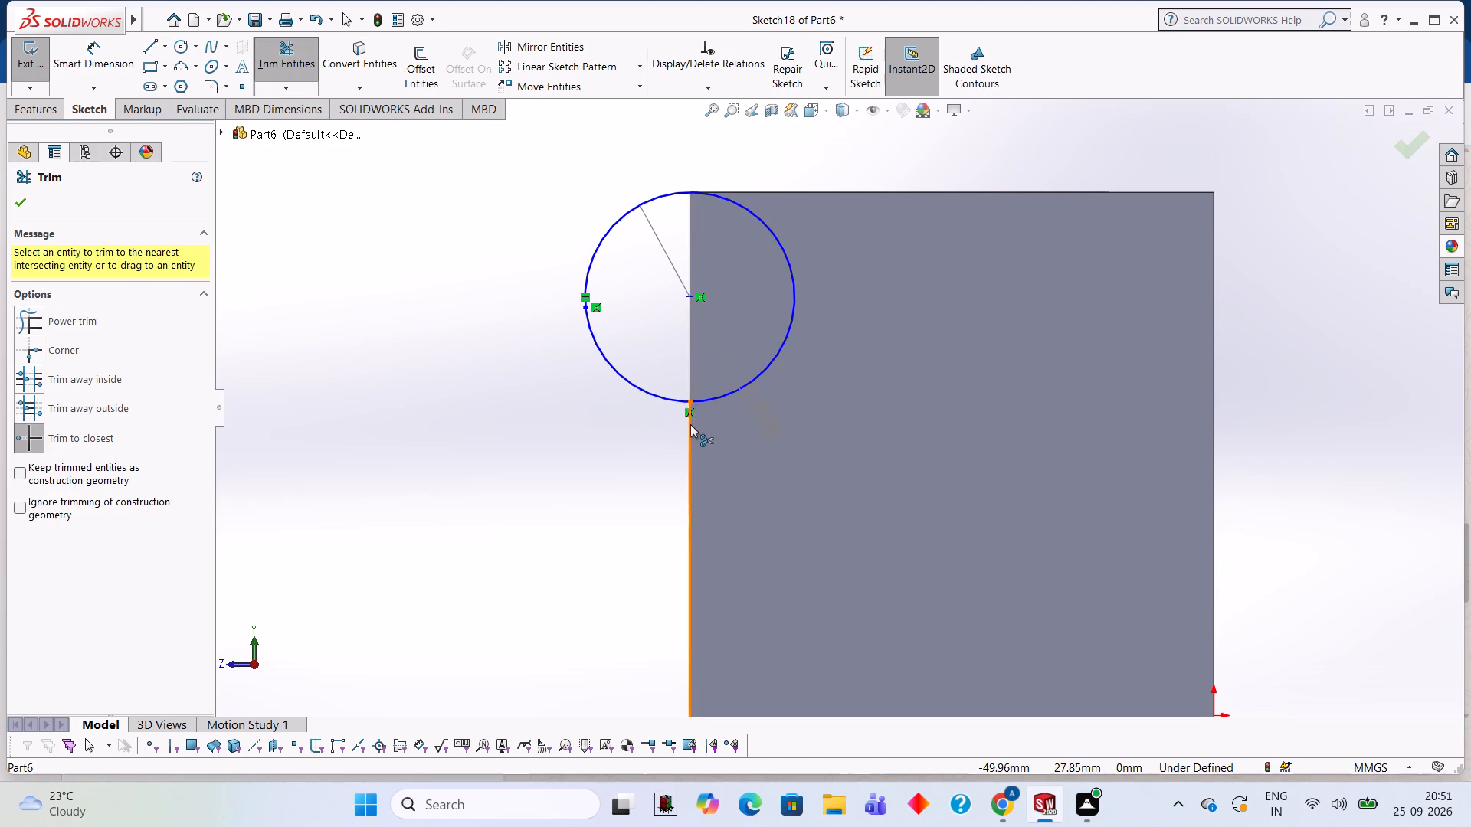
click(690, 424)
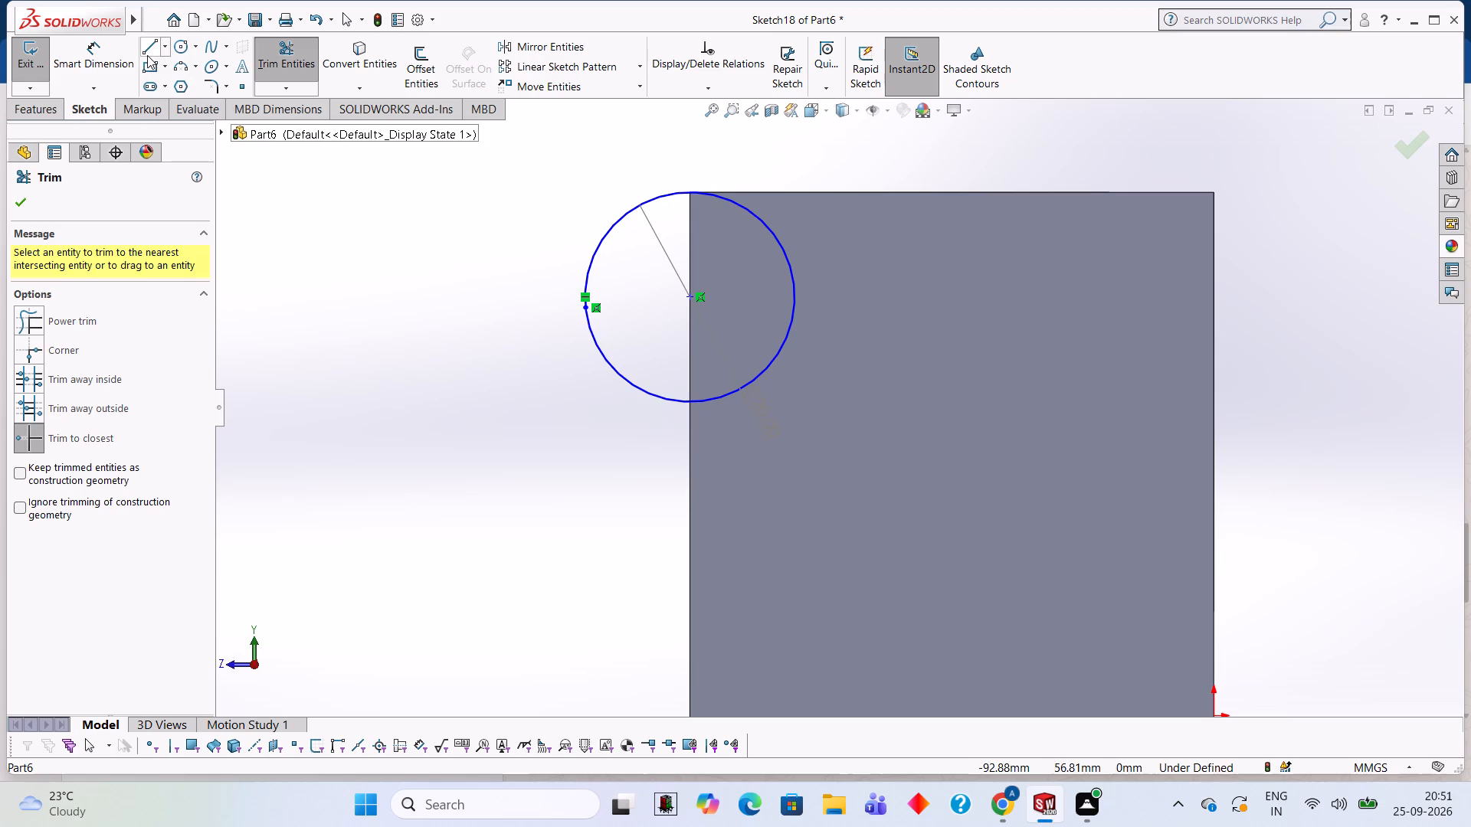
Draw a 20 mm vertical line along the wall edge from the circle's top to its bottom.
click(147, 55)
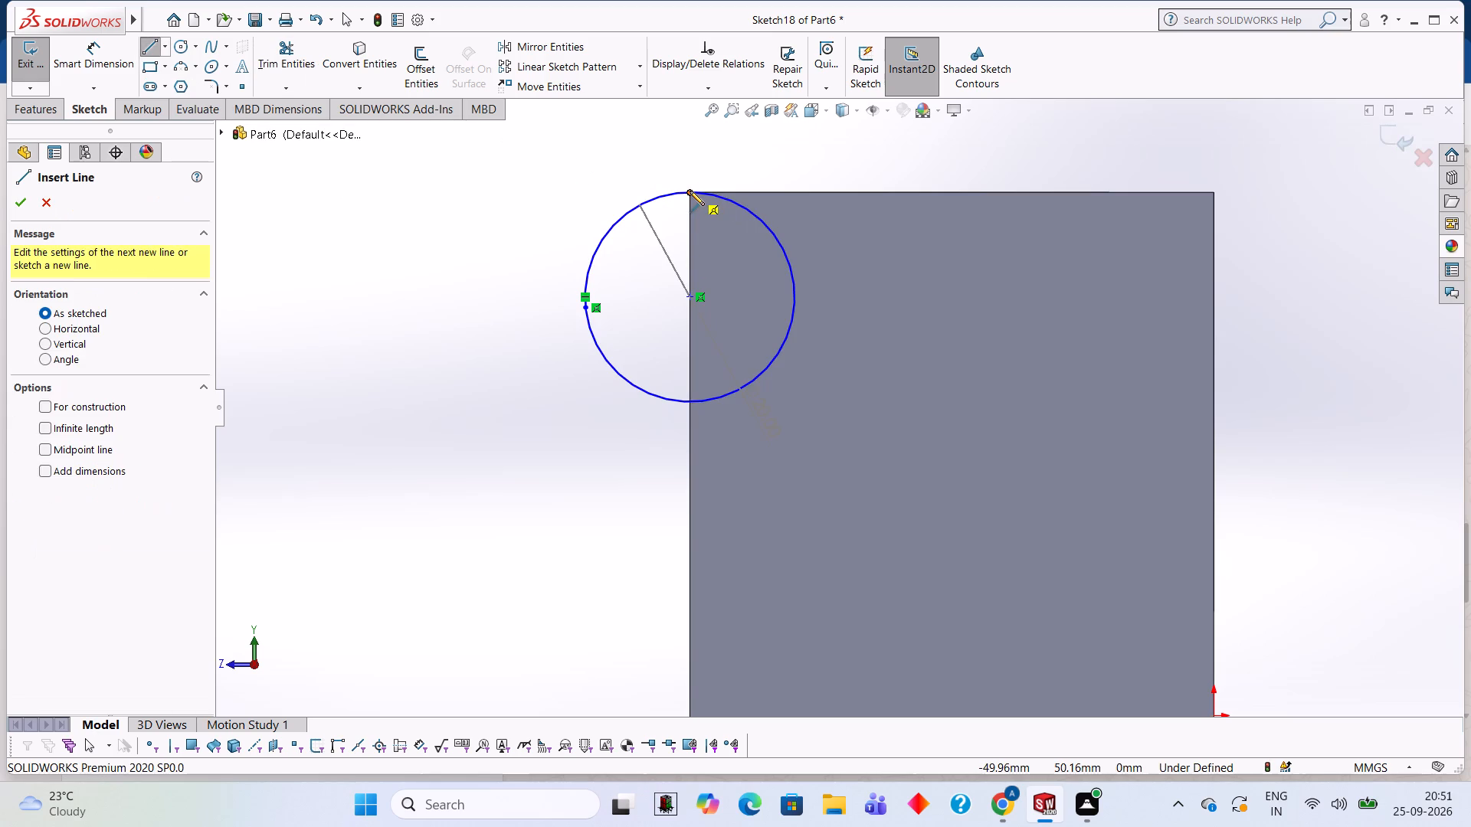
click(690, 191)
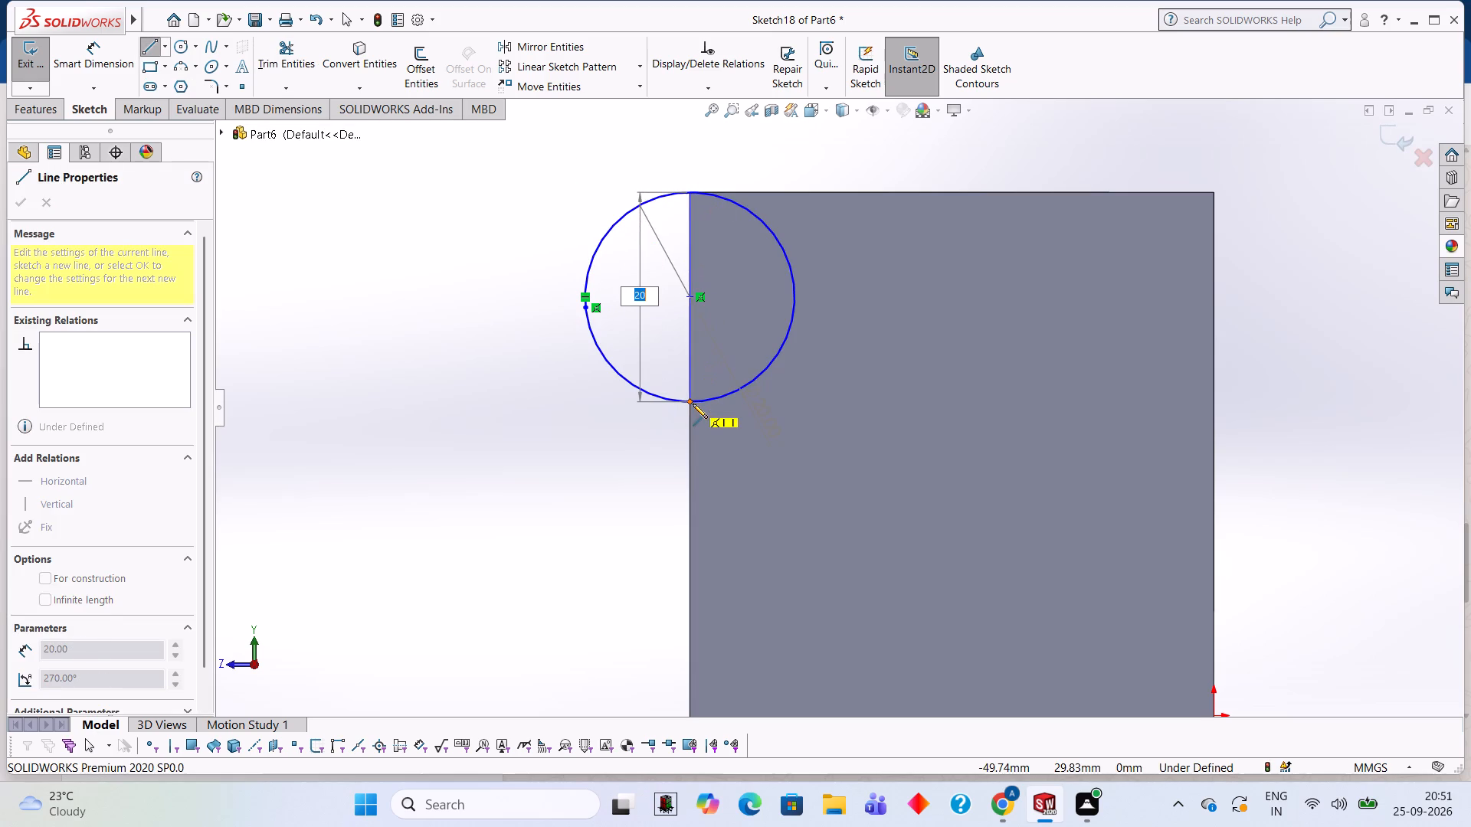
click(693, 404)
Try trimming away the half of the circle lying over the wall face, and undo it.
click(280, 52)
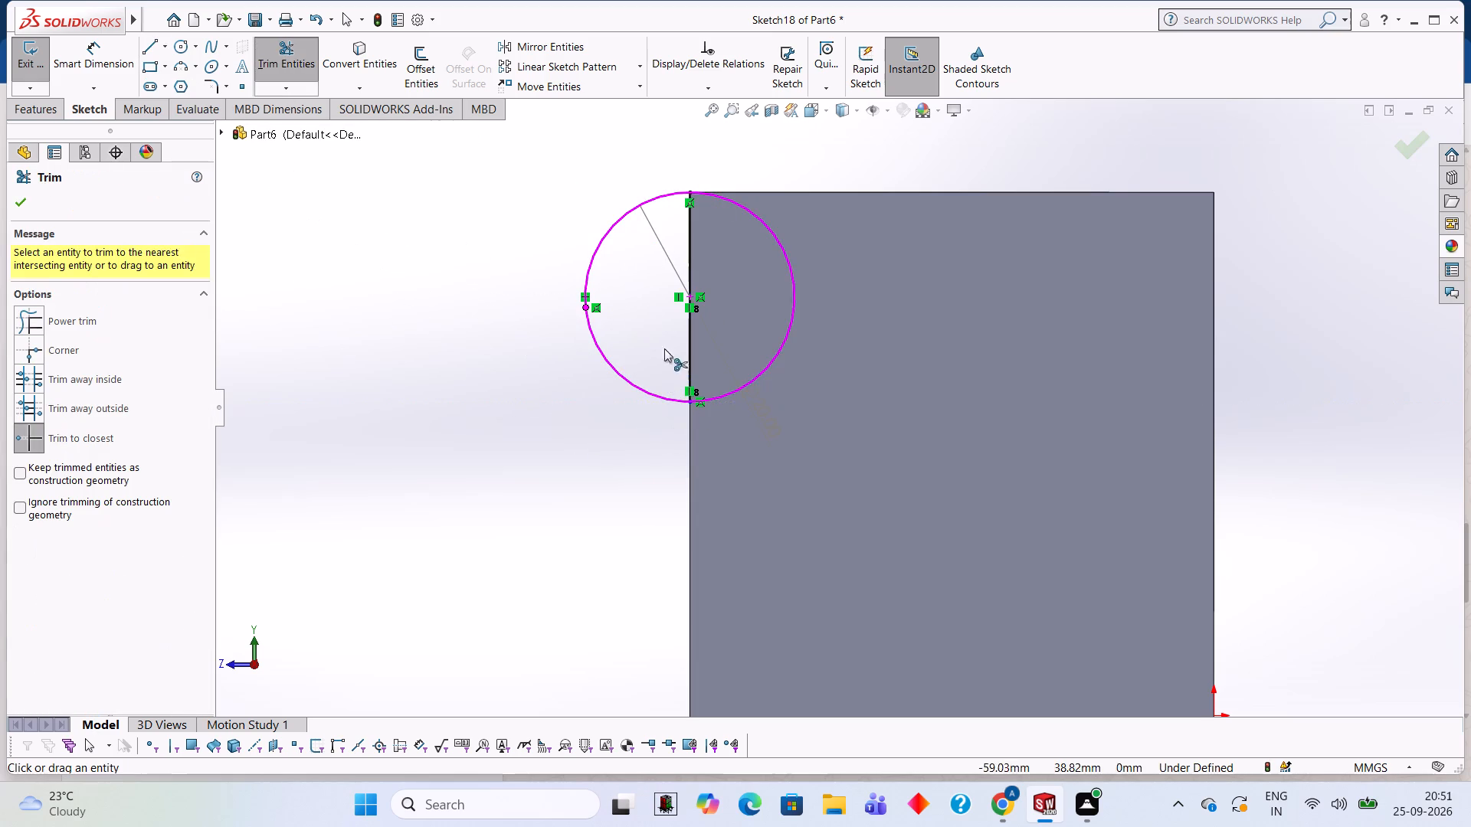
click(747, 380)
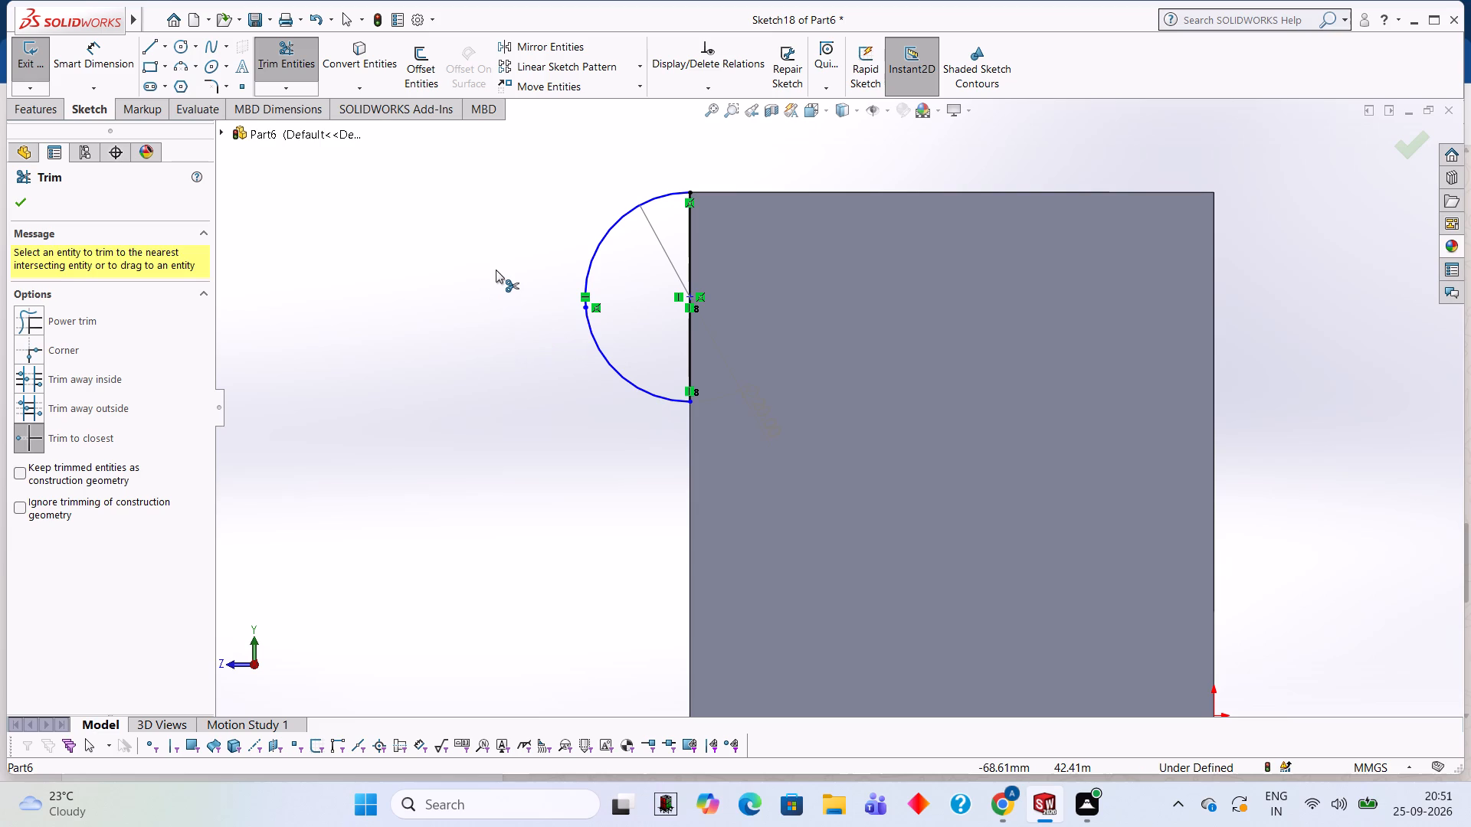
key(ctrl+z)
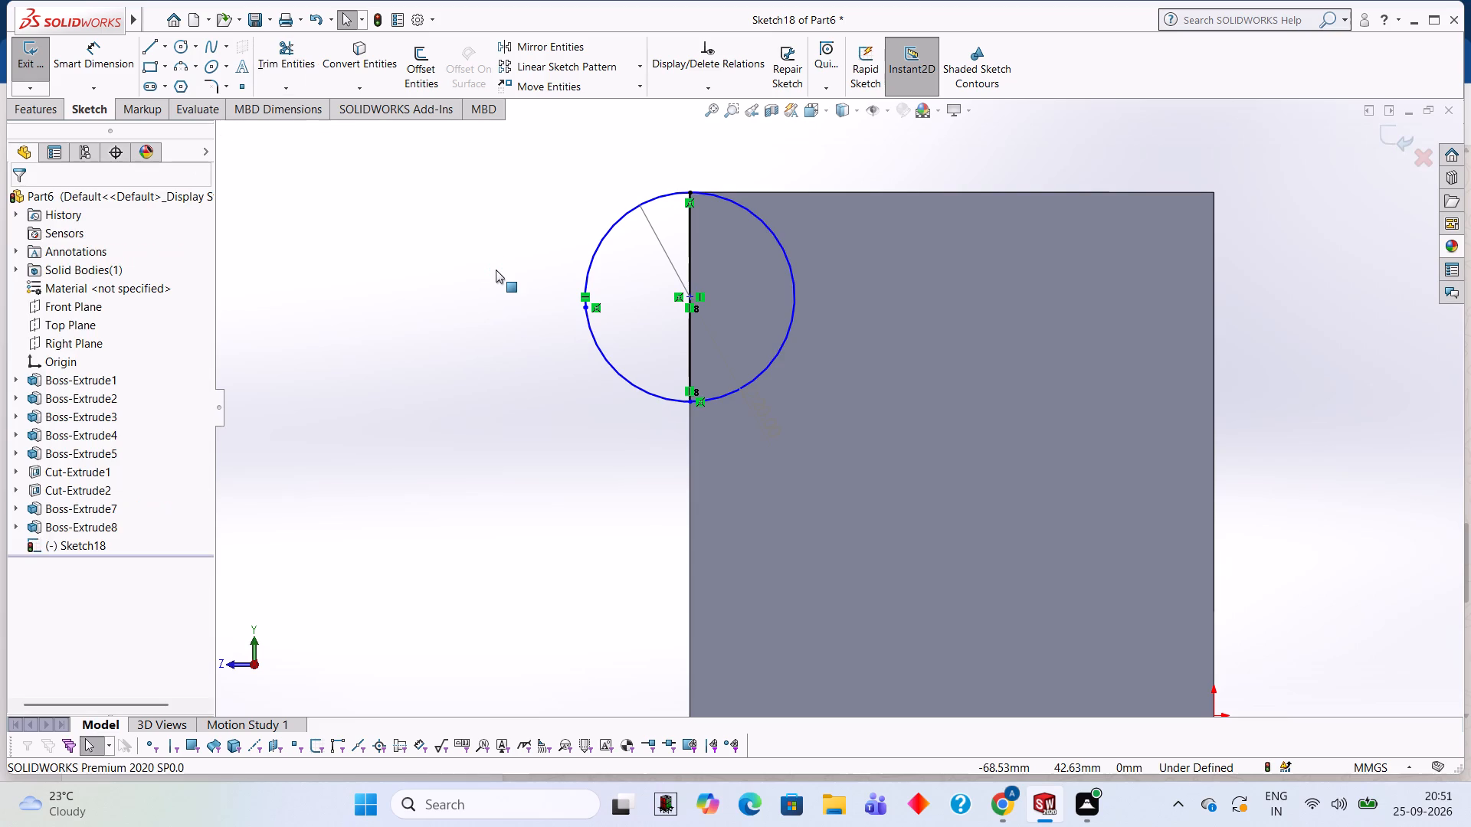
Trim away the whole circle, the vertical line across it and the leftover point to clear the sketch.
scroll(880, 364, up, 2)
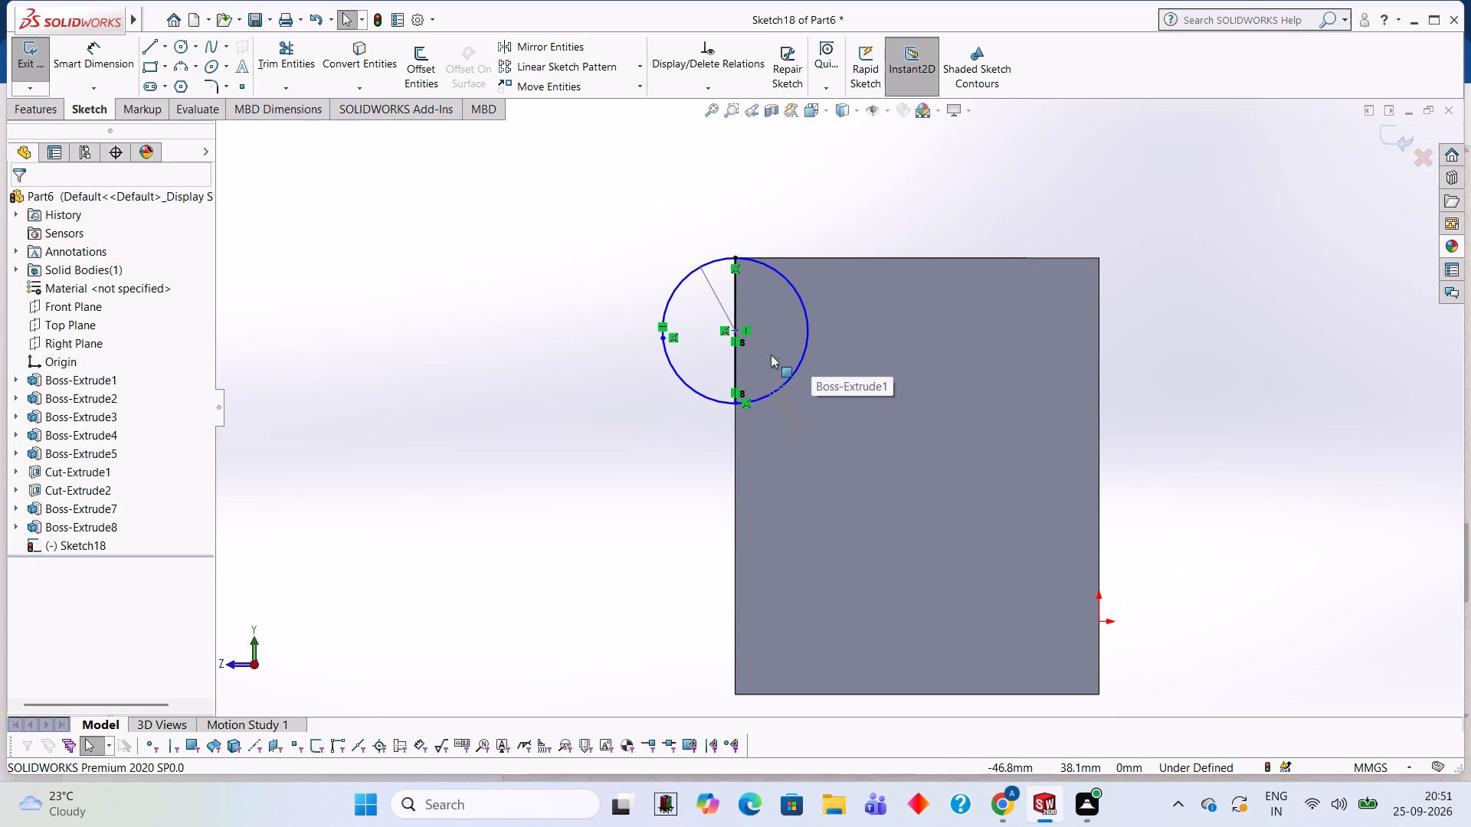
click(287, 51)
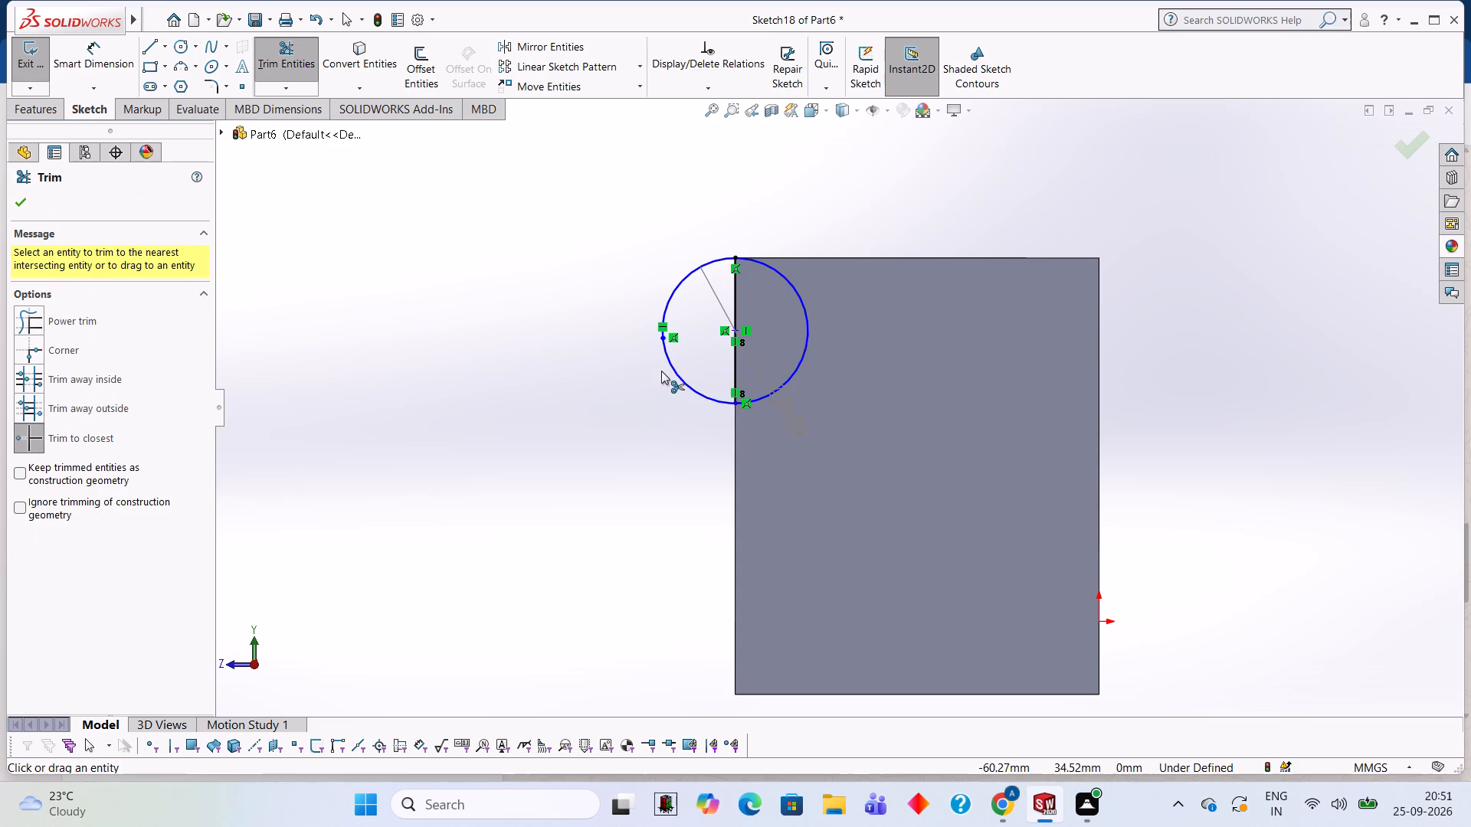
click(675, 368)
click(734, 369)
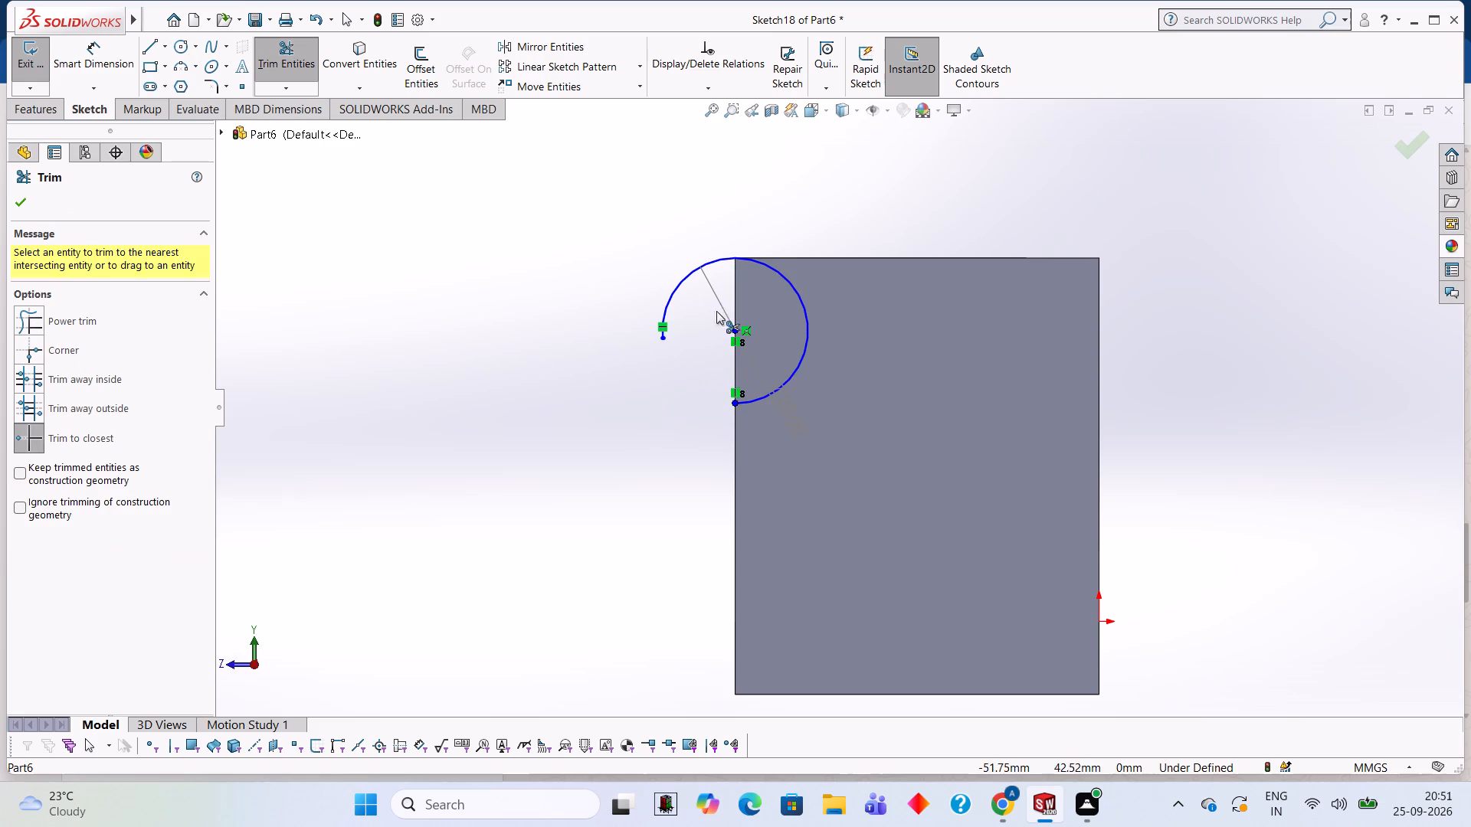
click(679, 290)
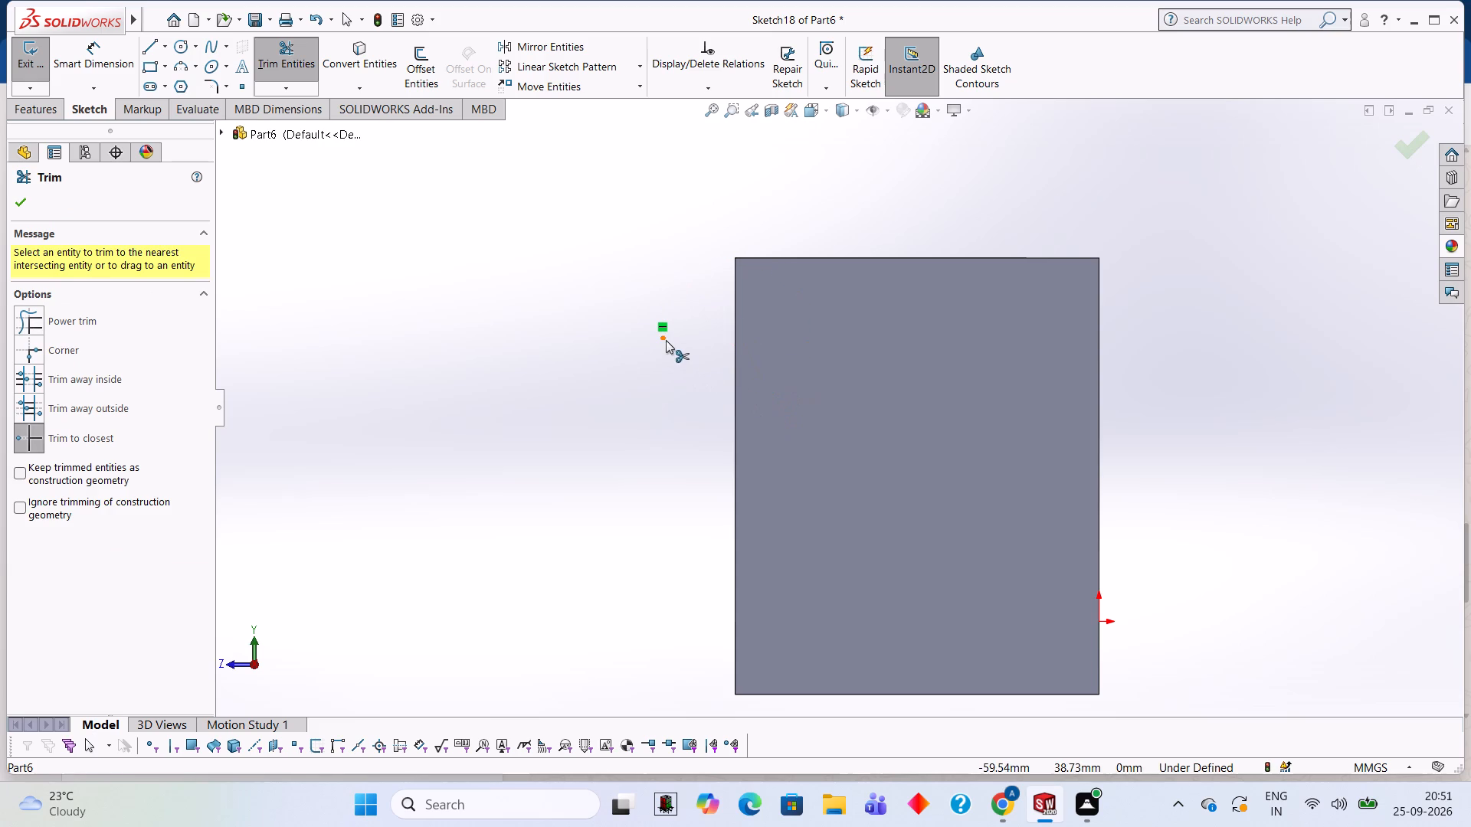
click(666, 340)
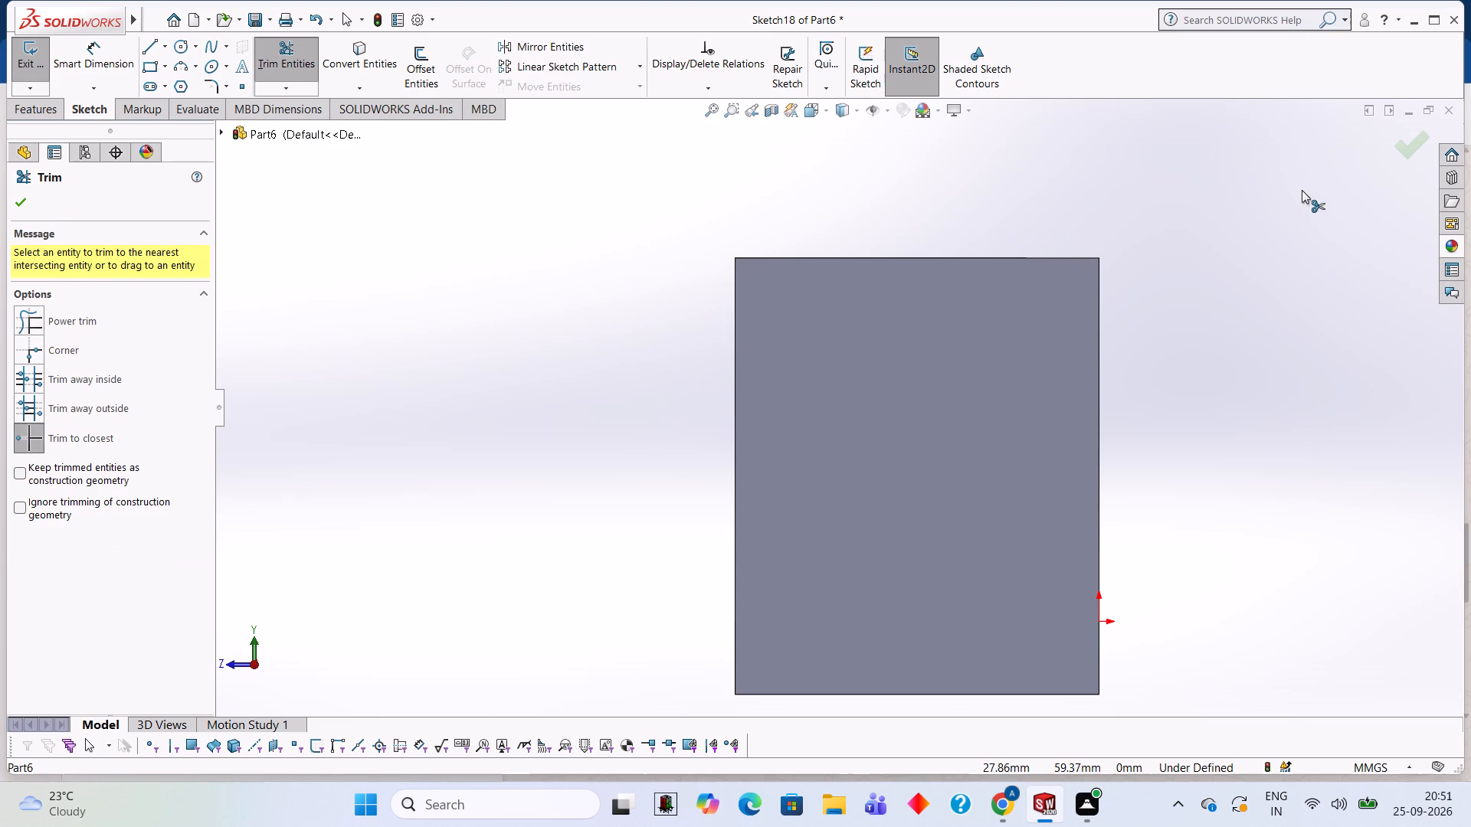
key(Escape)
Close the Trim command and exit the emptied sketch on the end wall.
click(856, 353)
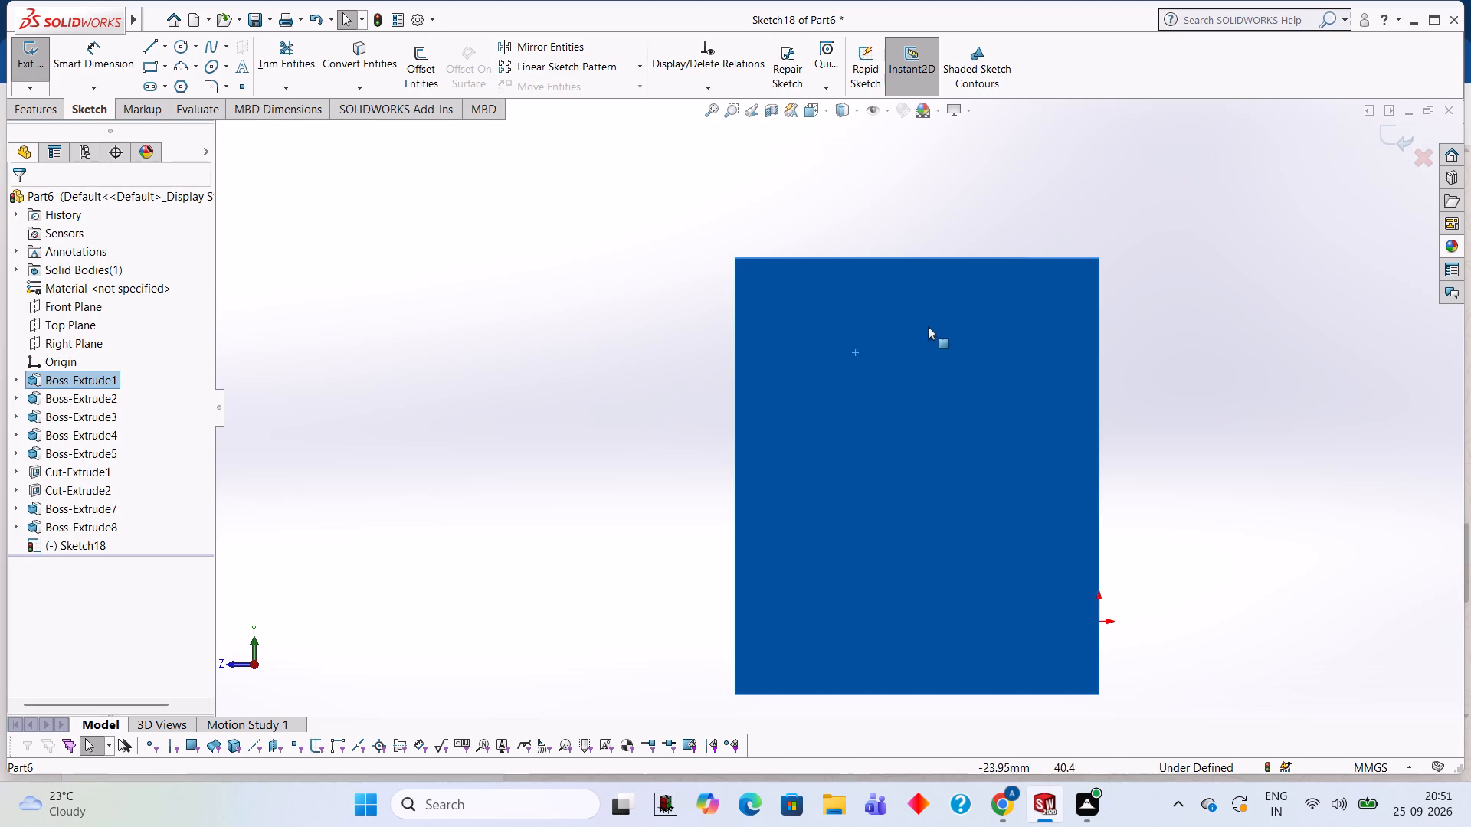
click(1389, 137)
Start a new sketch on the end wall face and draw a 44 mm vertical line up its outer edge from the bottom corner.
click(1037, 408)
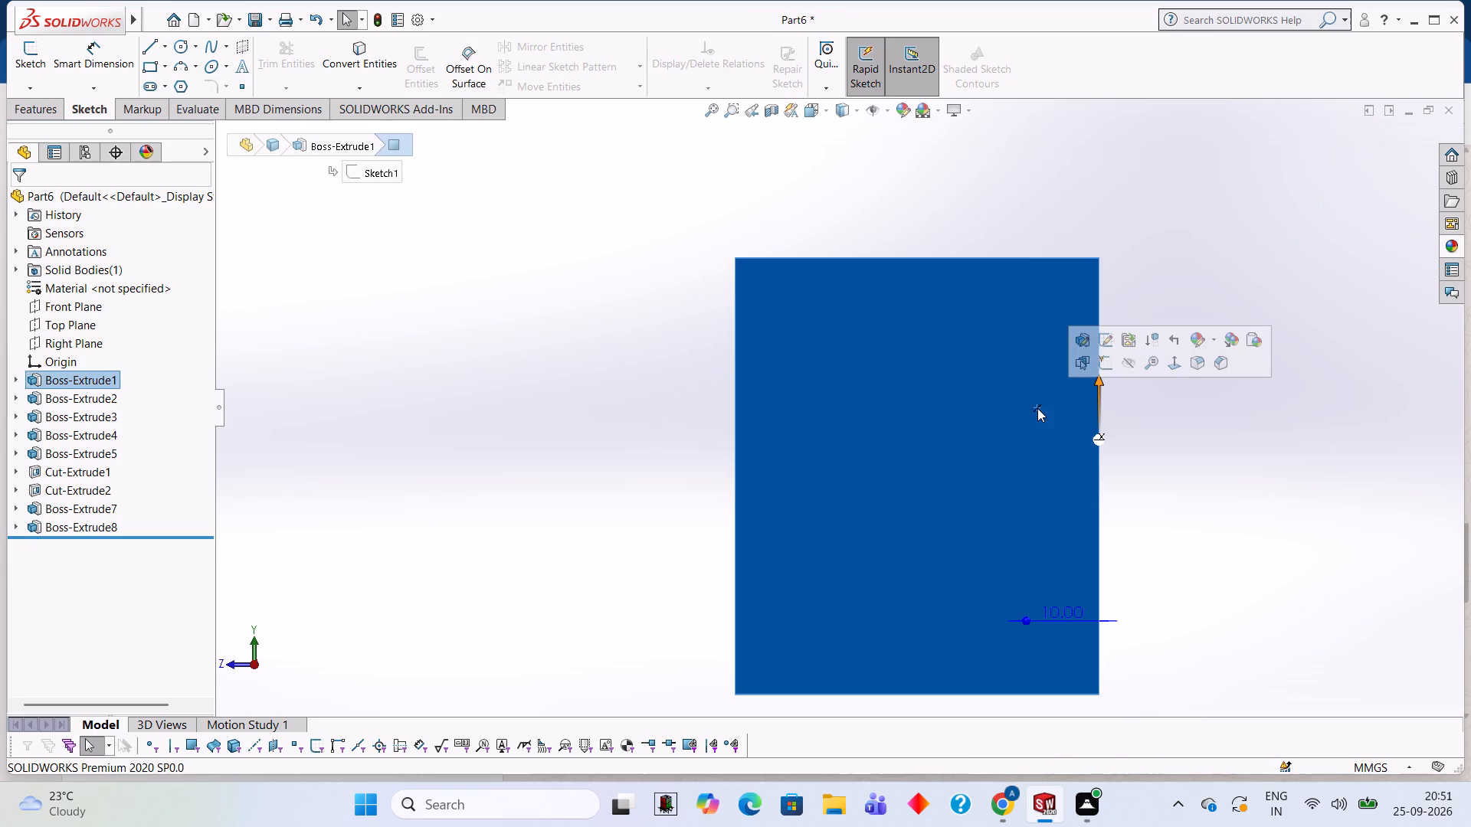
click(1109, 371)
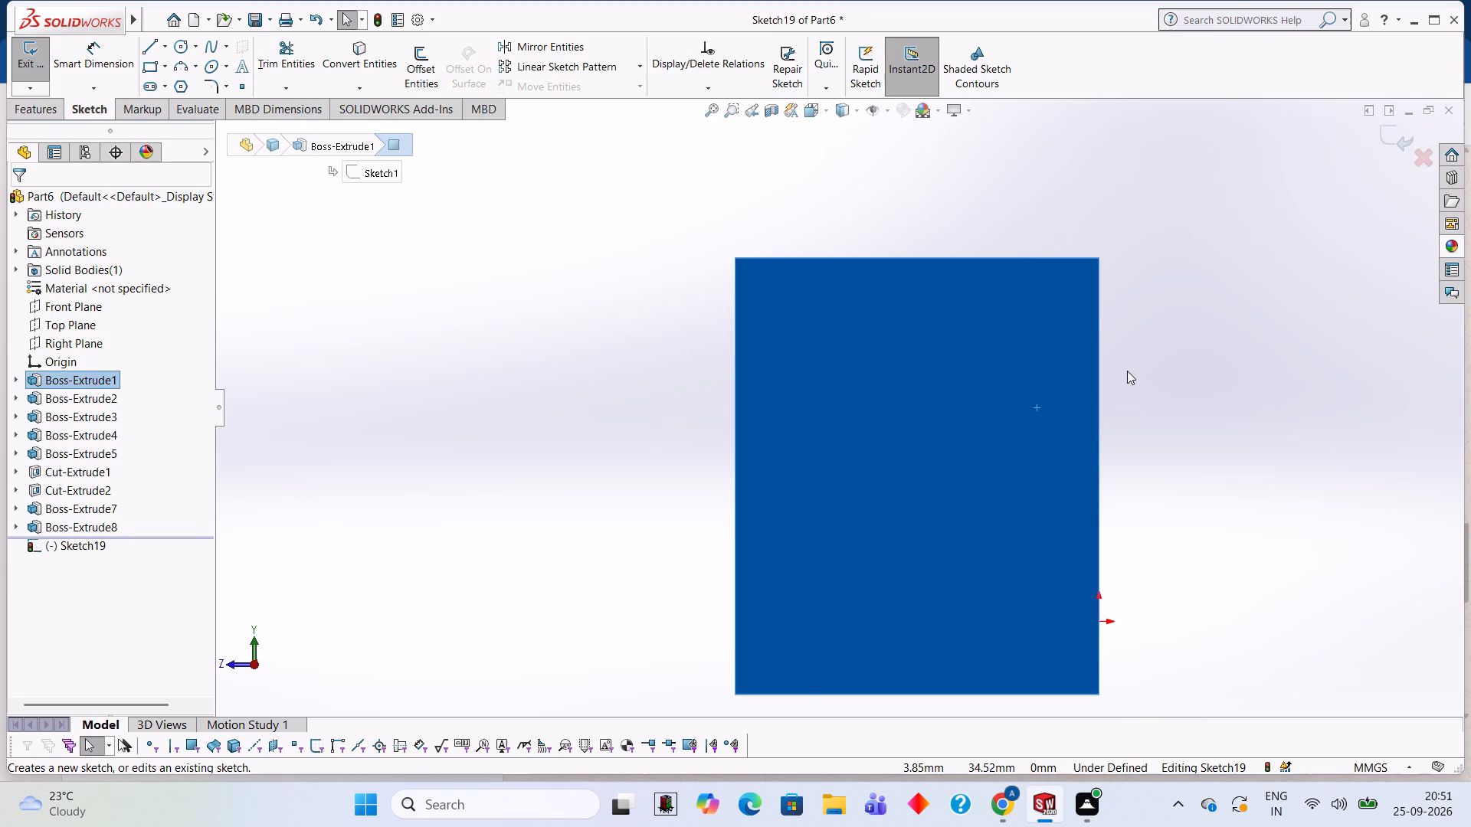
key(ctrl+8)
key(ctrl+8)
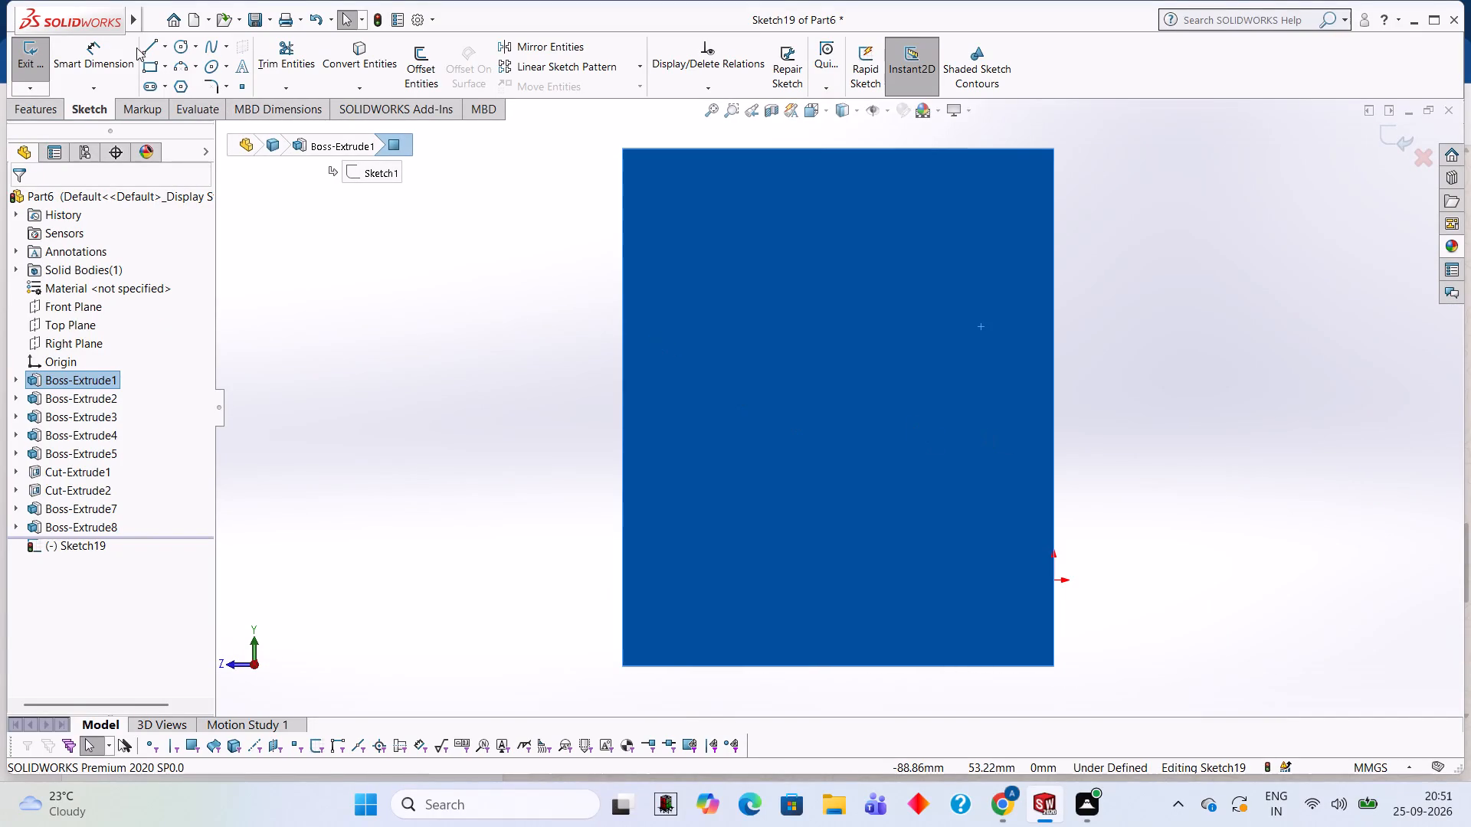
click(143, 48)
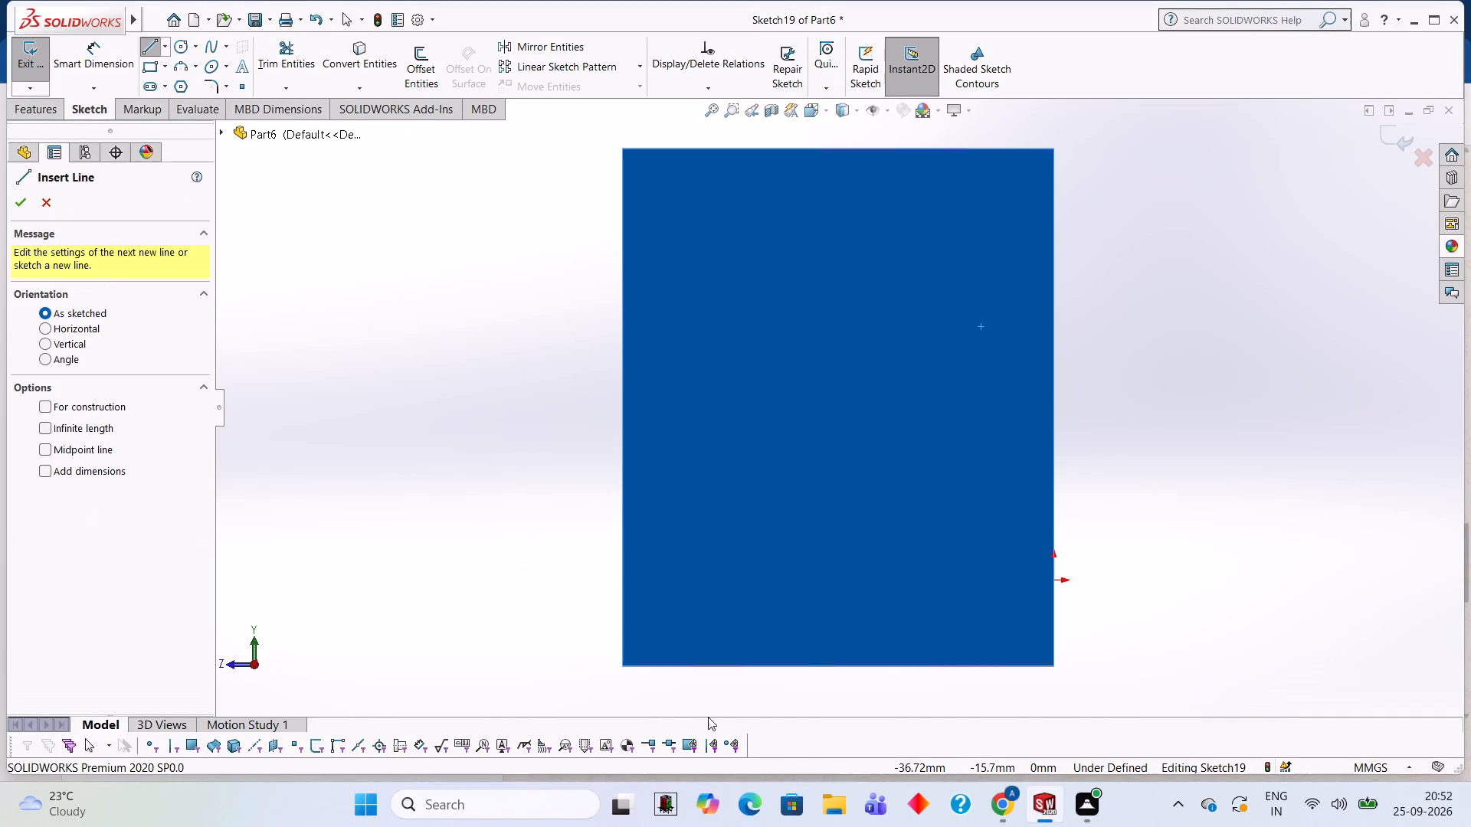
click(624, 665)
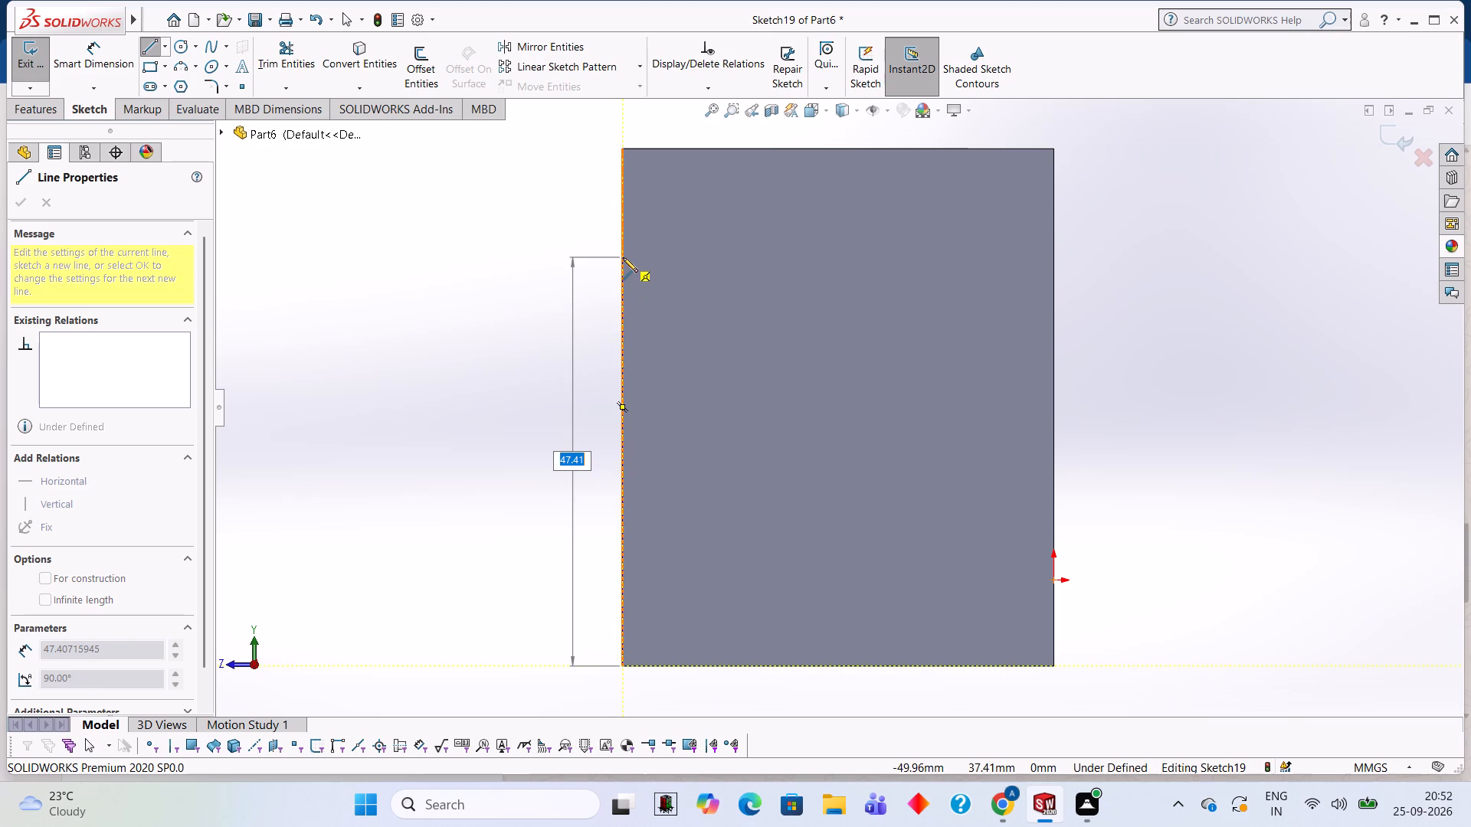
text(44)
key(Return)
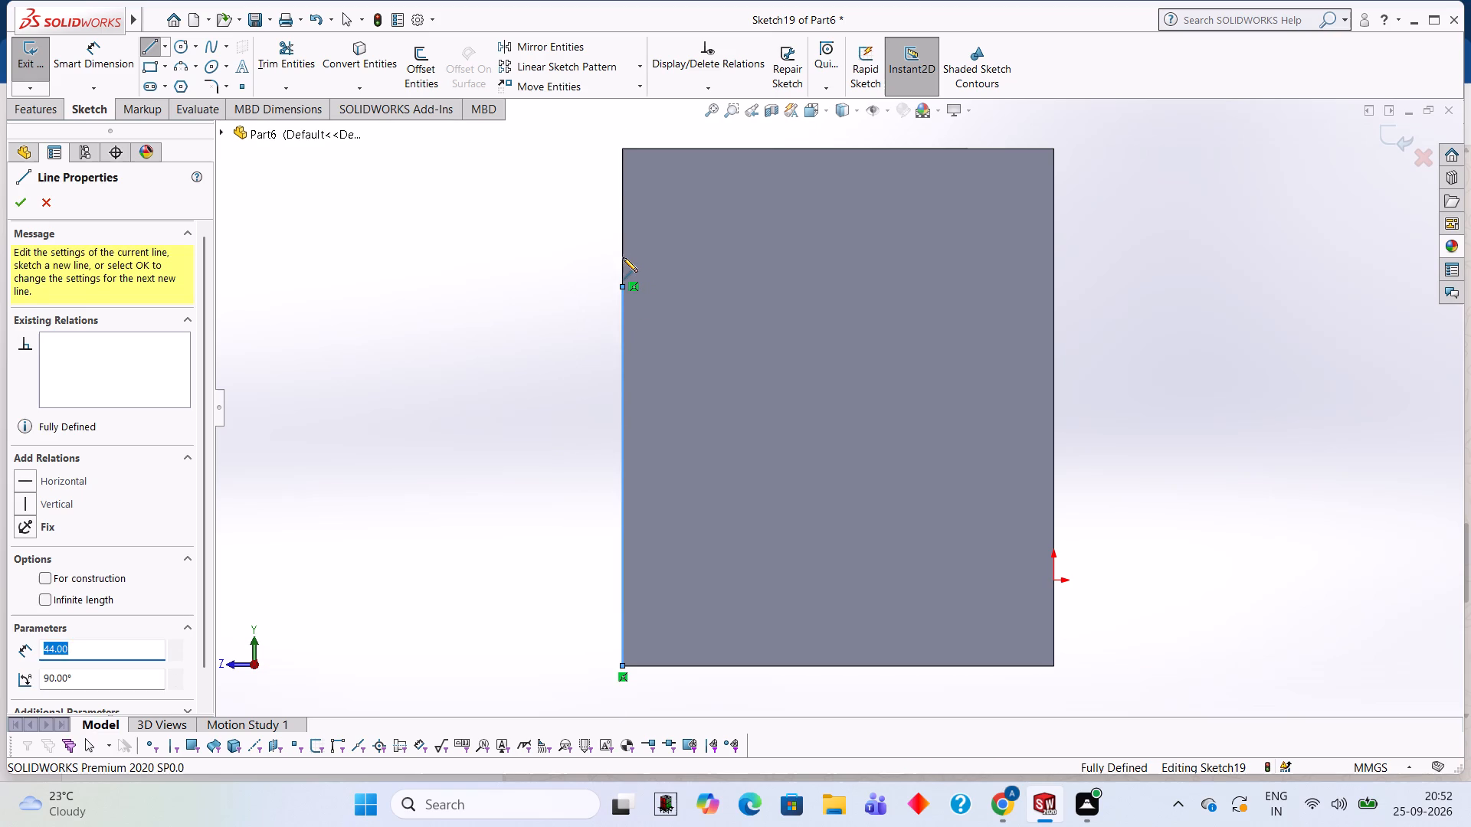
Draw a 32 mm diameter circle centred on the upper end of the 44 mm line.
click(189, 52)
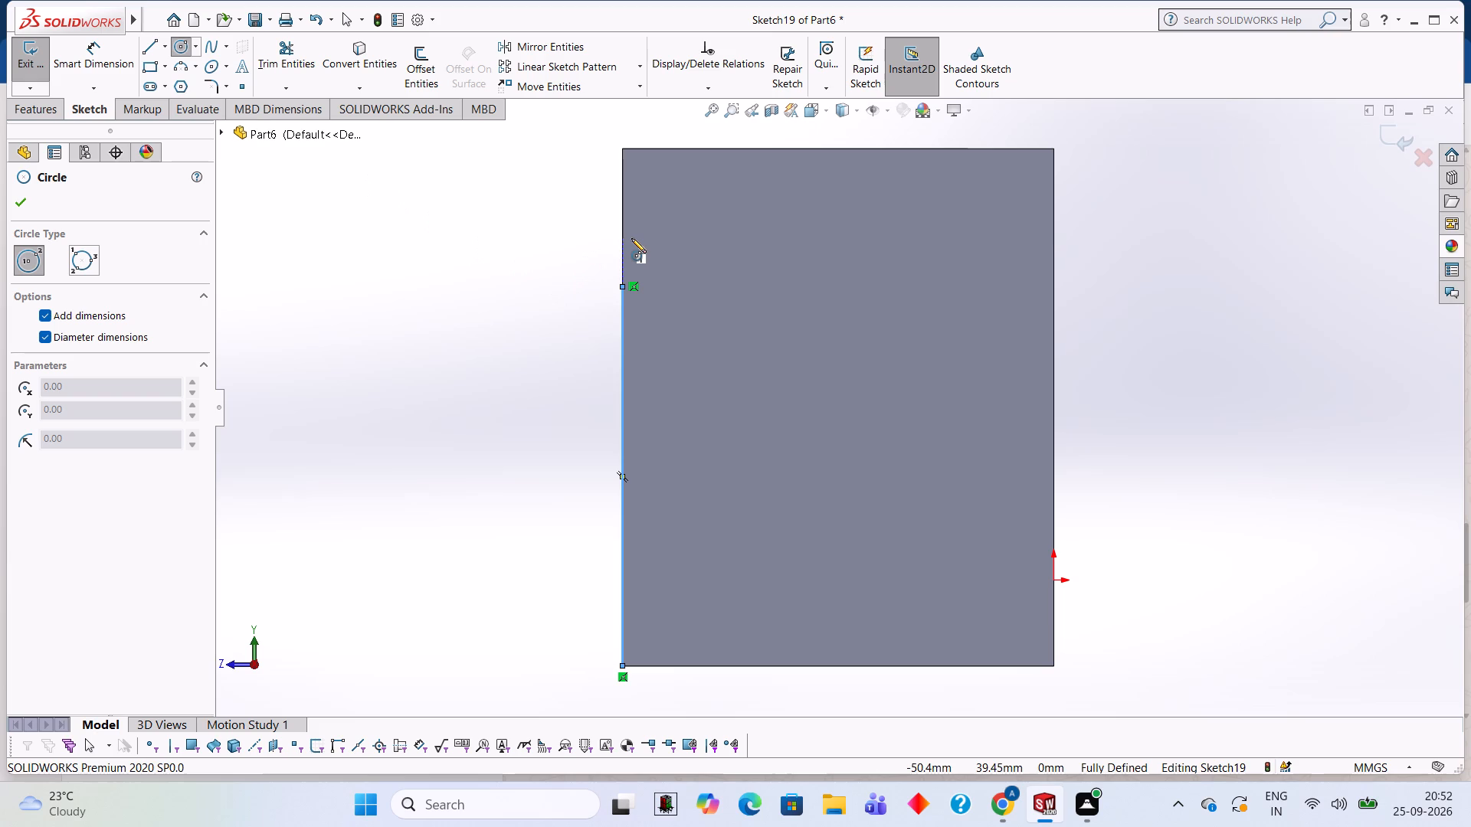
click(619, 286)
text(32)
key(Return)
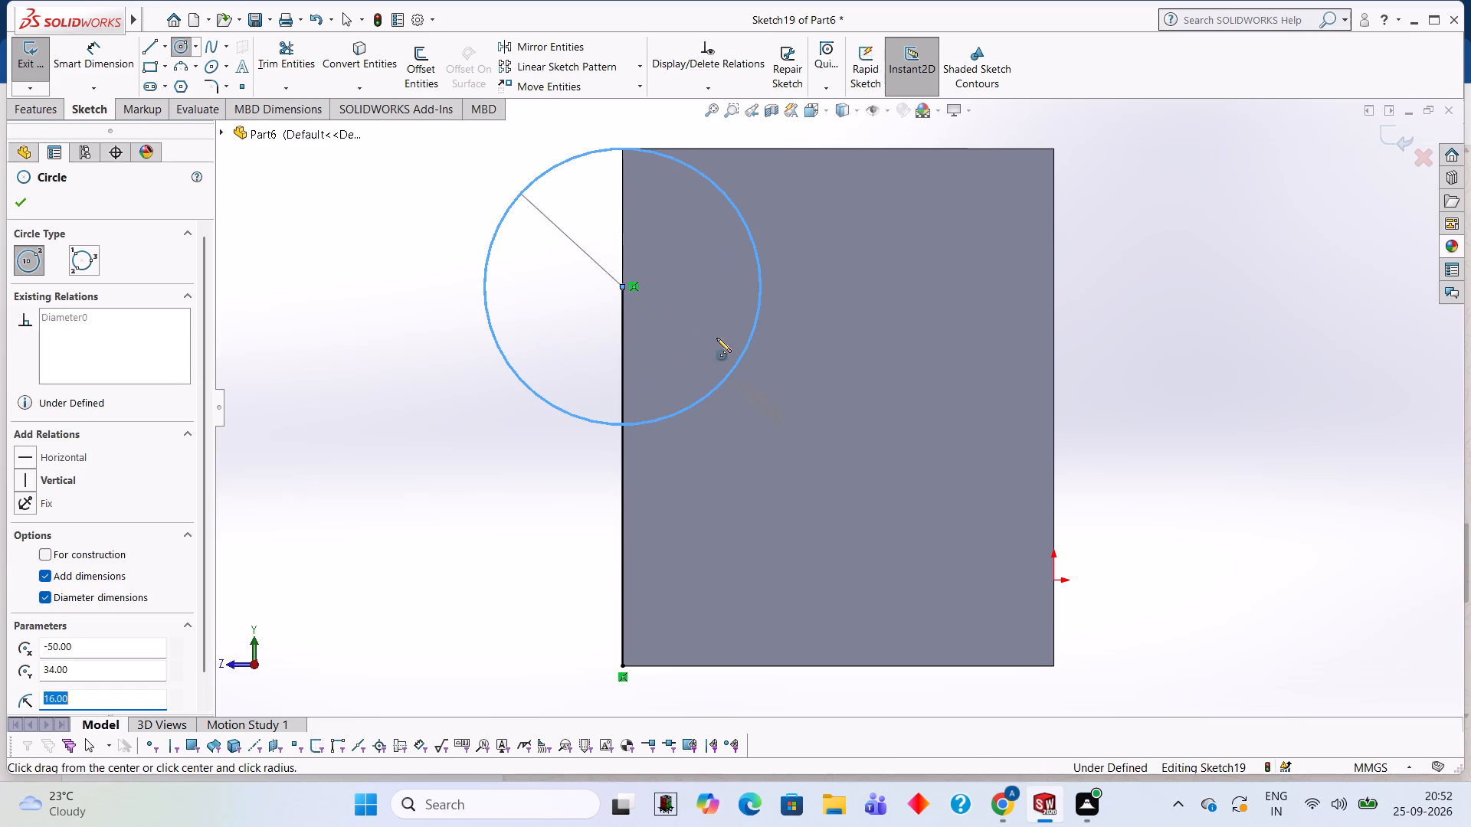
Trim away both segments of the 44 mm line, inside and below the circle.
click(156, 51)
click(294, 73)
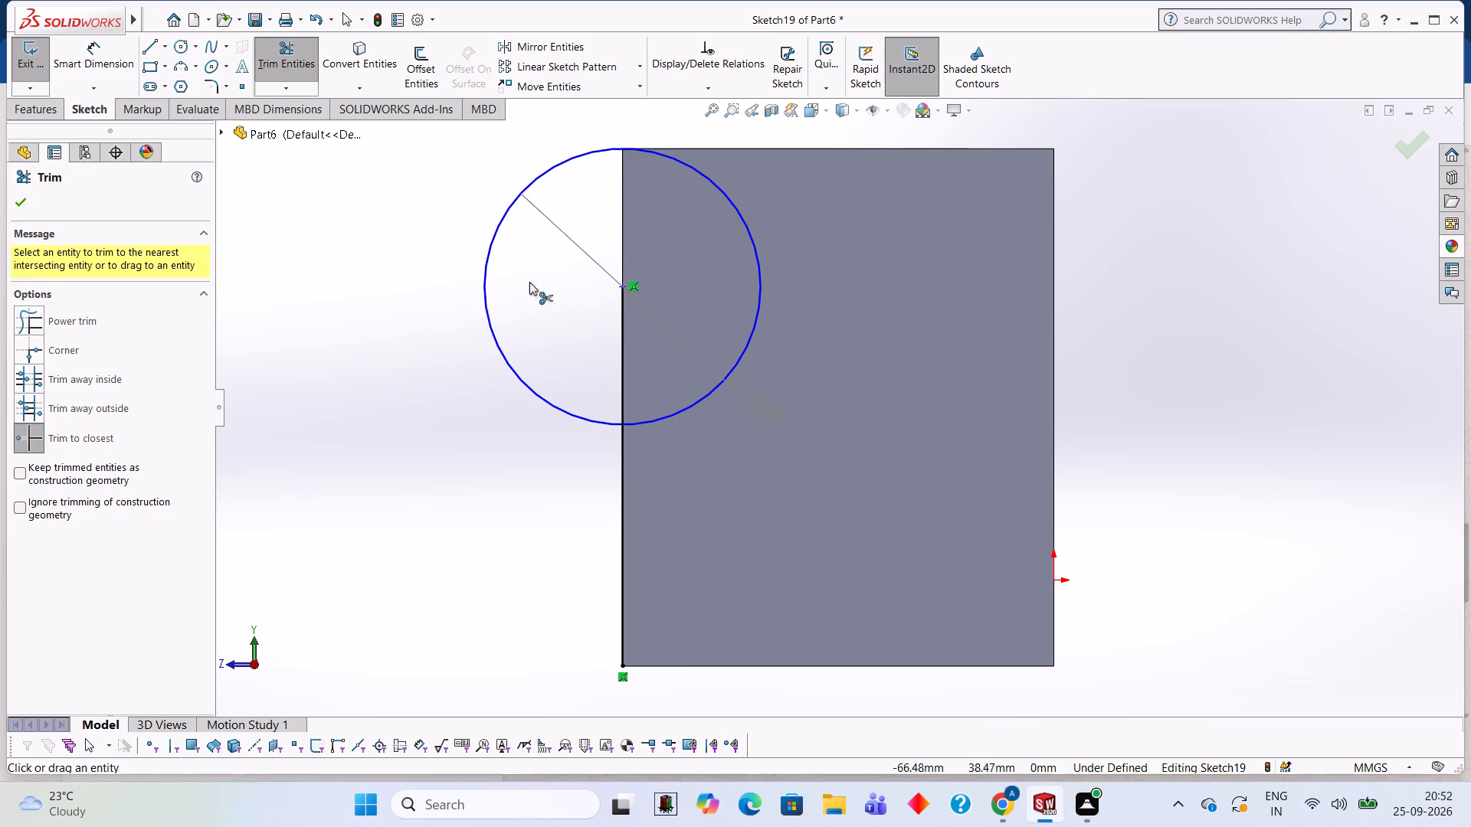
click(620, 369)
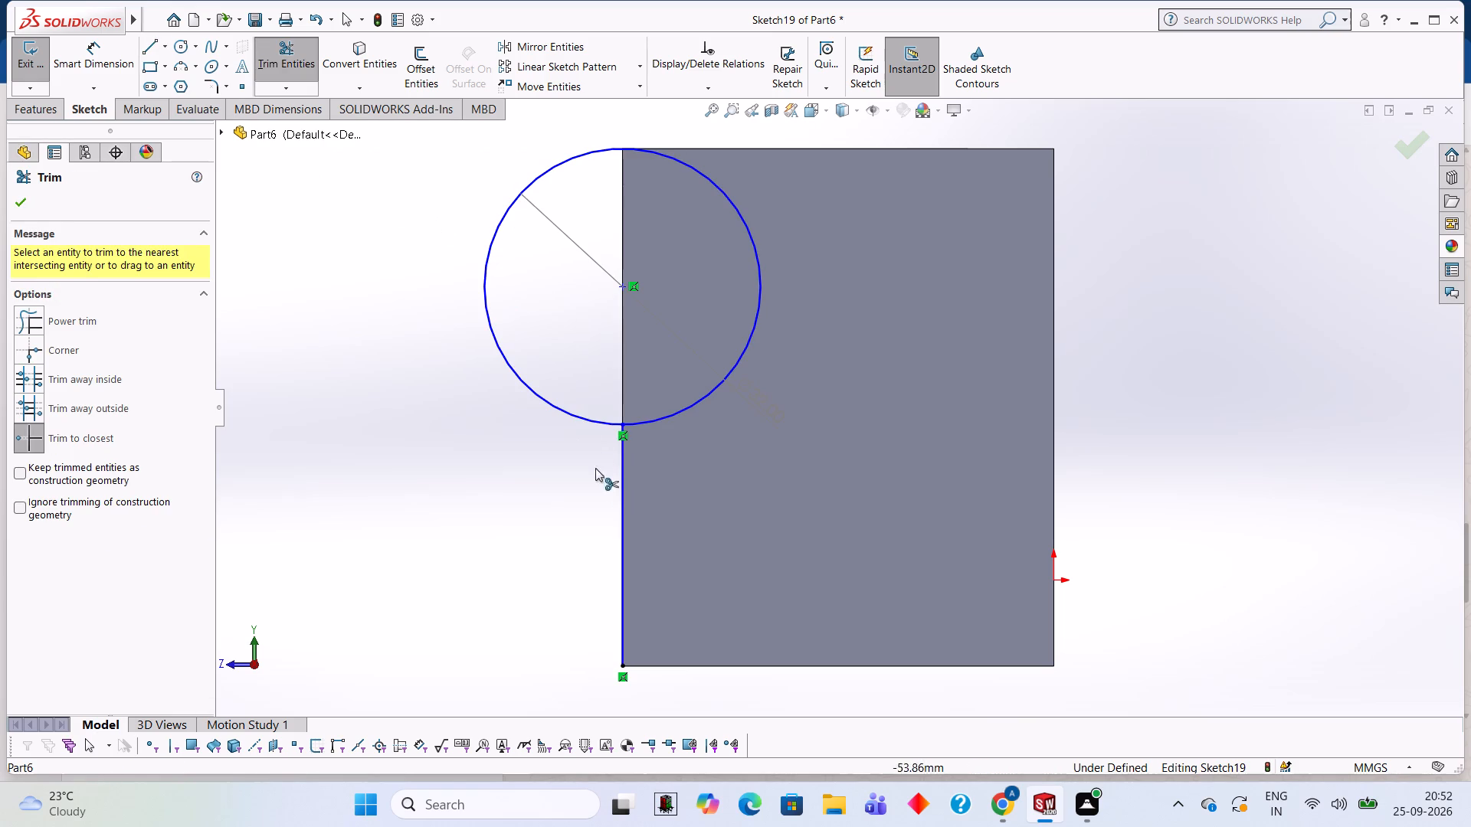
click(620, 502)
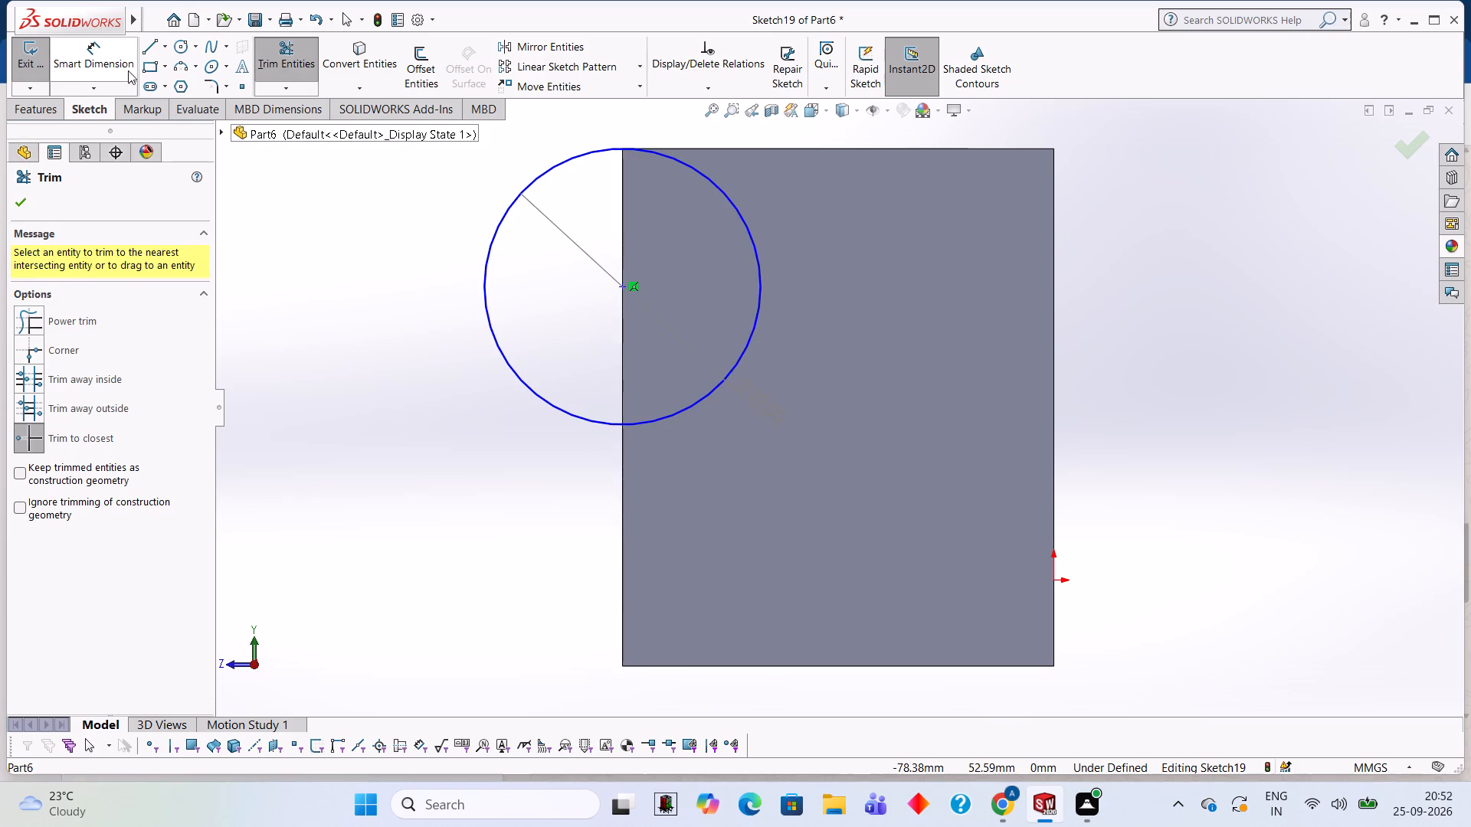
Draw a vertical line along the wall edge from the circle's top to its bottom.
click(143, 45)
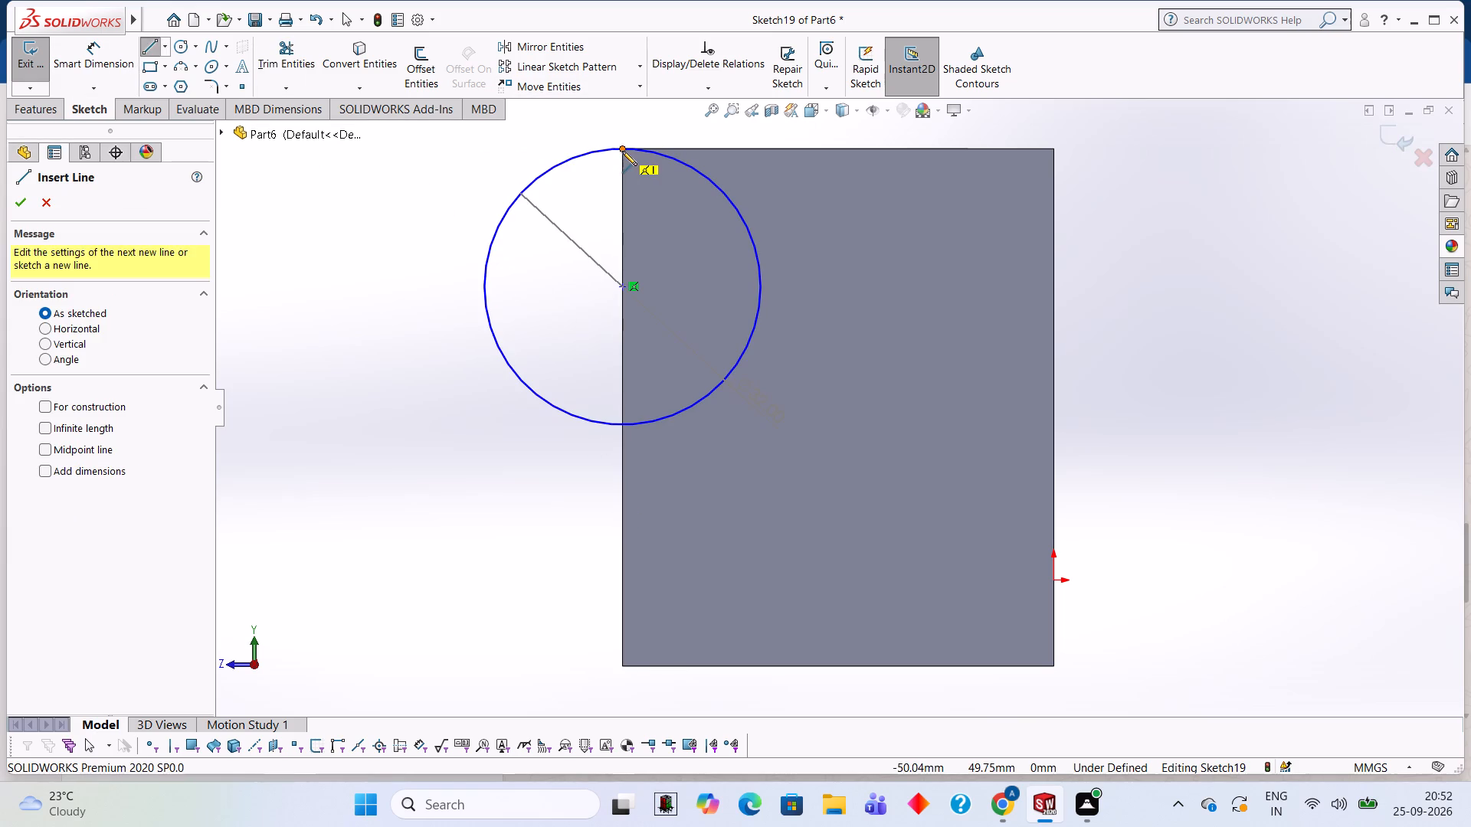
click(622, 151)
click(621, 426)
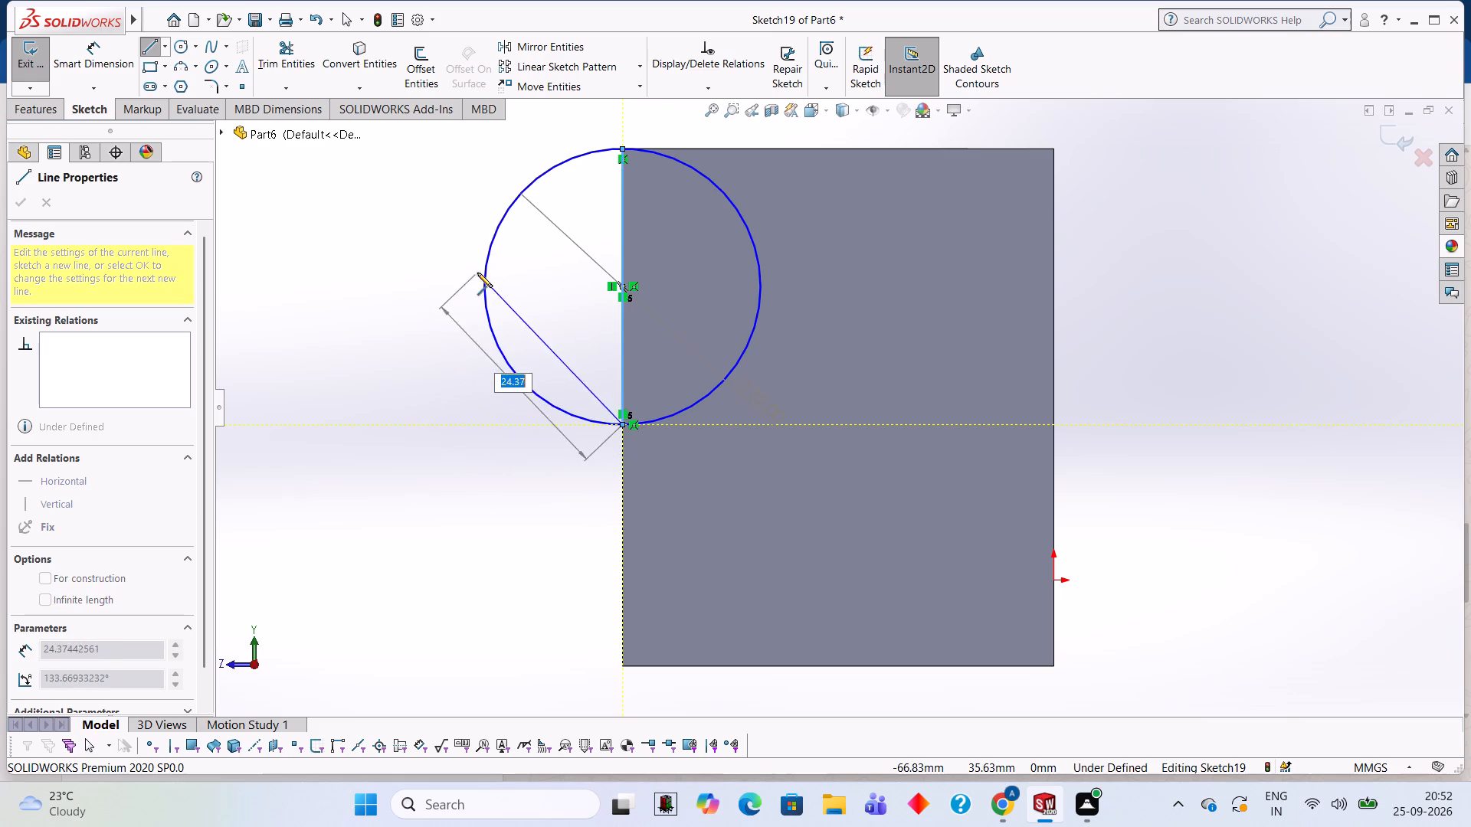
key(Escape)
Trim away the half of the circle lying over the wall face.
click(288, 69)
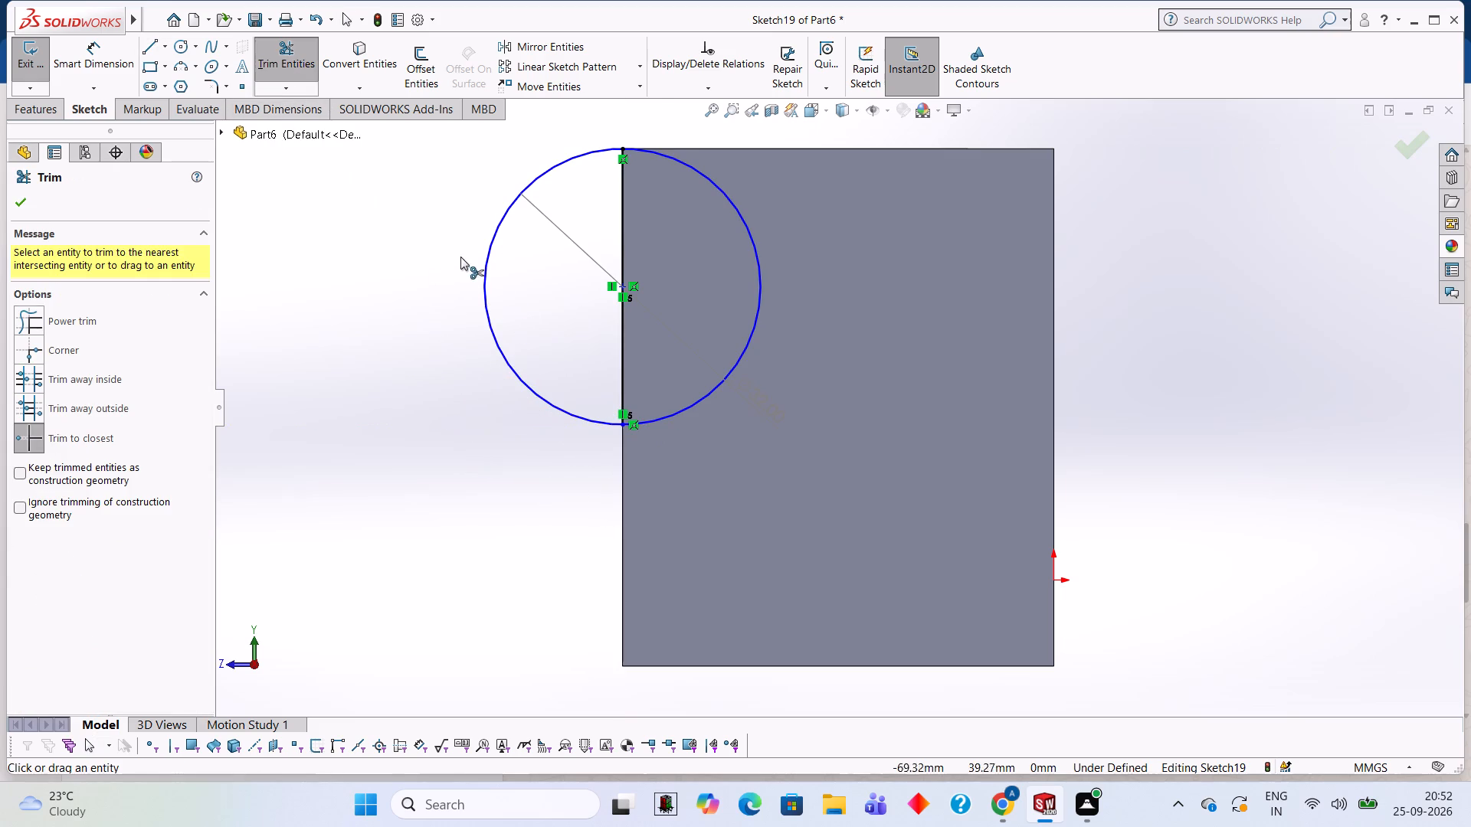
click(699, 402)
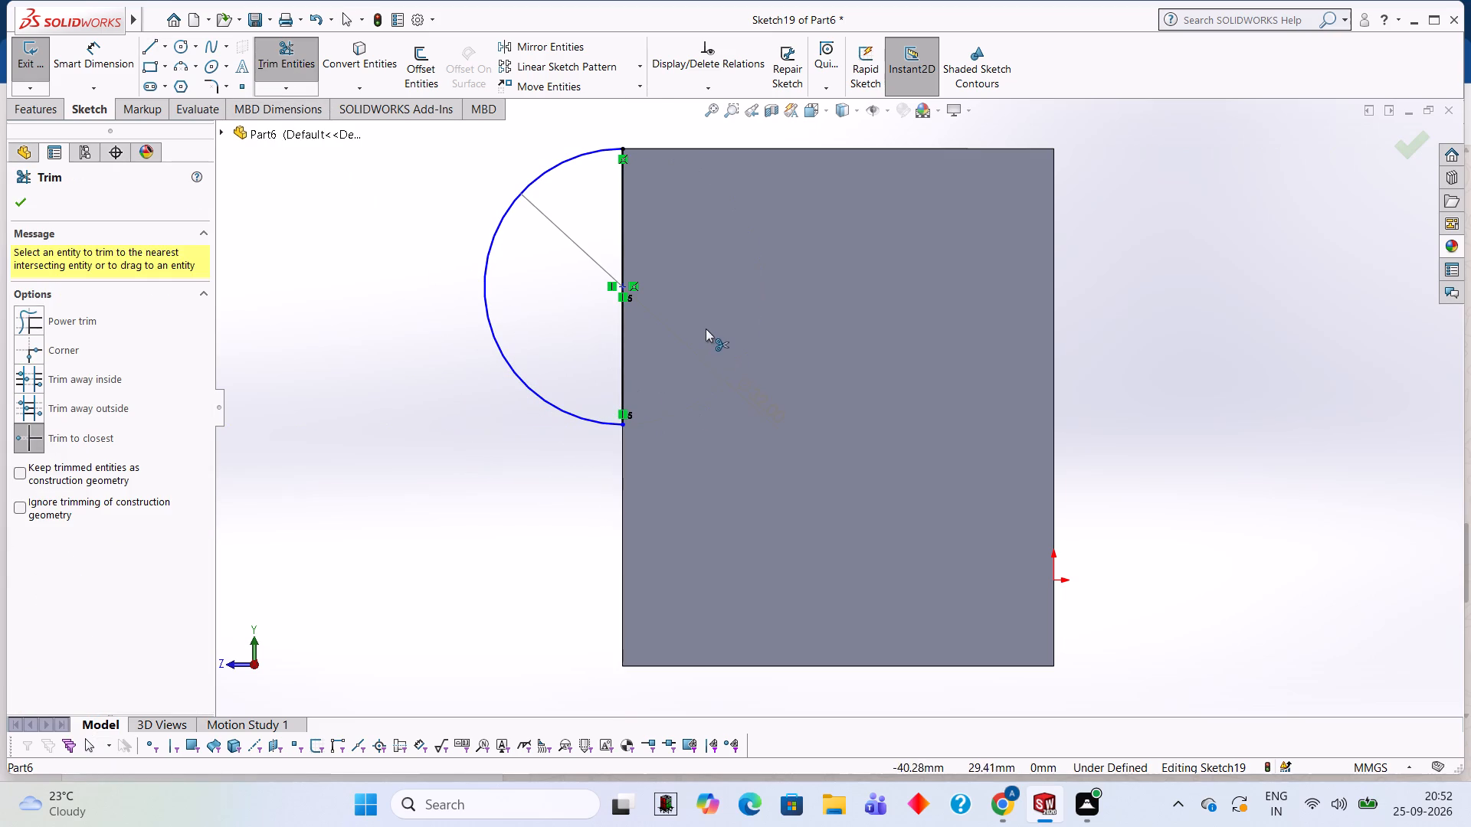
Extrude the half-circle profile 10 mm as a merged boss, with the direction reversed to follow the wall's thickness.
middle_drag(715, 371, 768, 370)
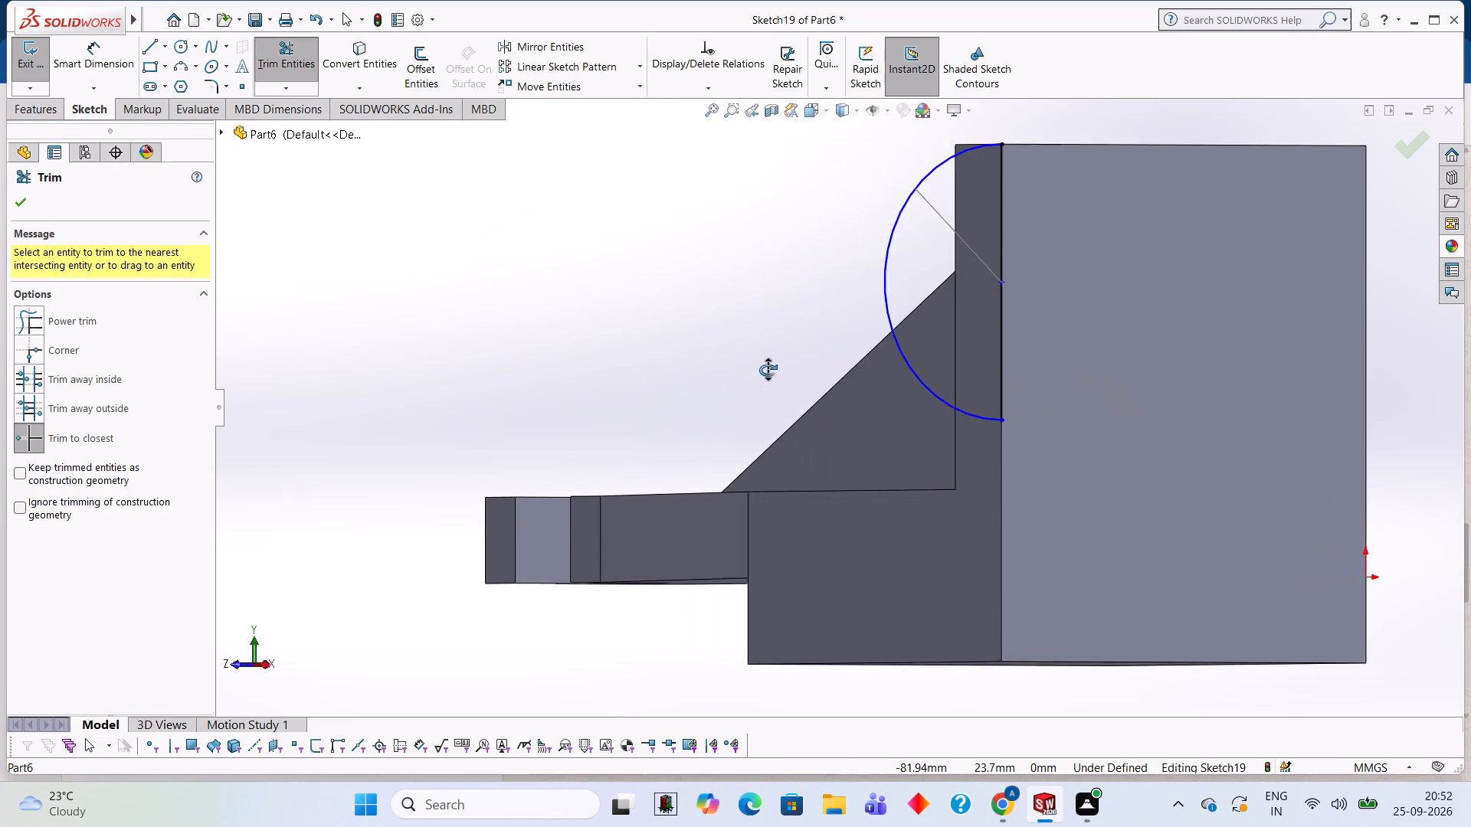
middle_drag(768, 370, 758, 370)
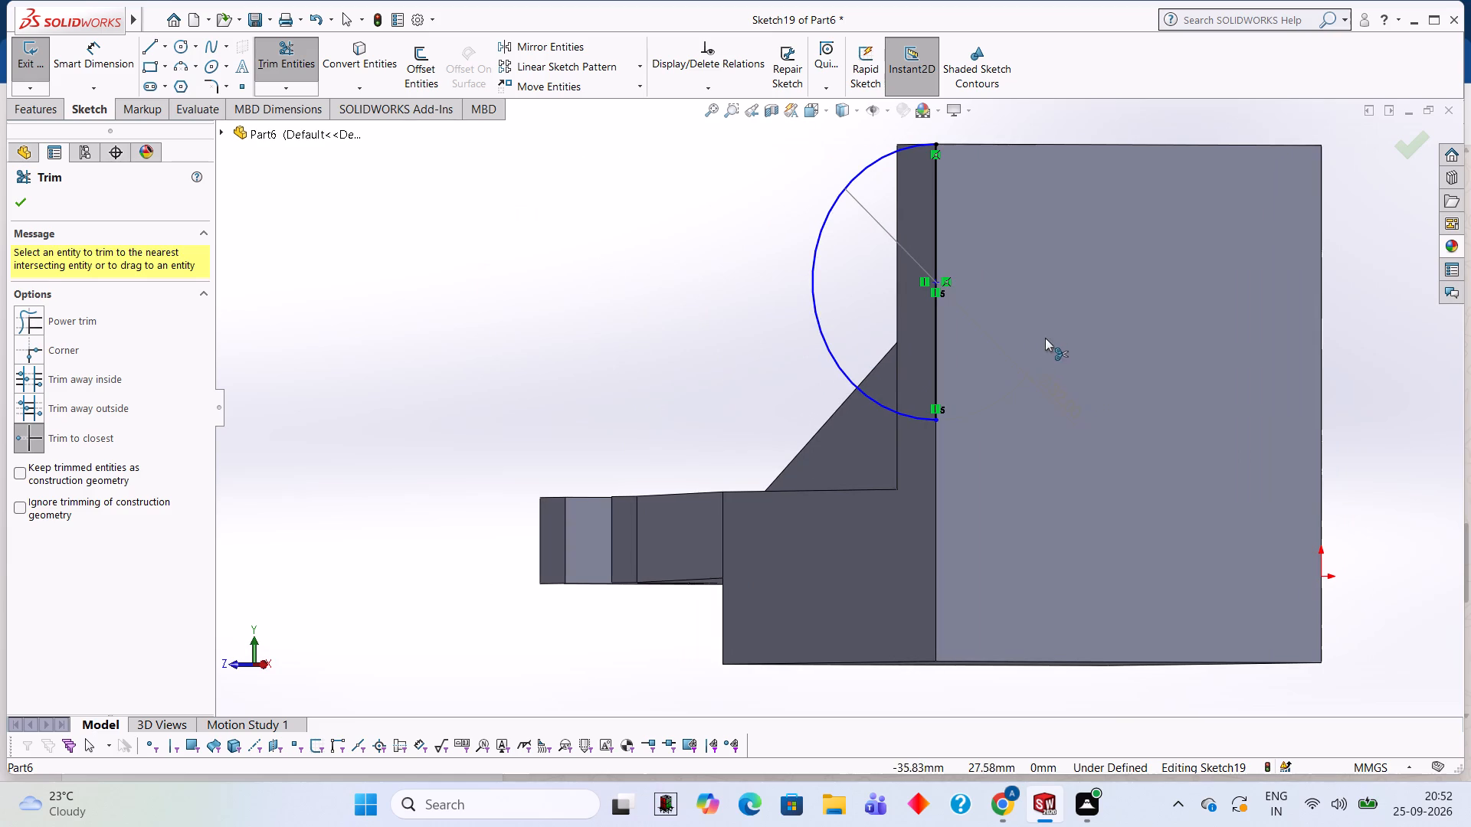
middle_drag(1042, 338, 1000, 335)
scroll(962, 325, up, 1)
middle_drag(962, 325, 957, 348)
scroll(962, 325, down, 1)
scroll(957, 348, up, 1)
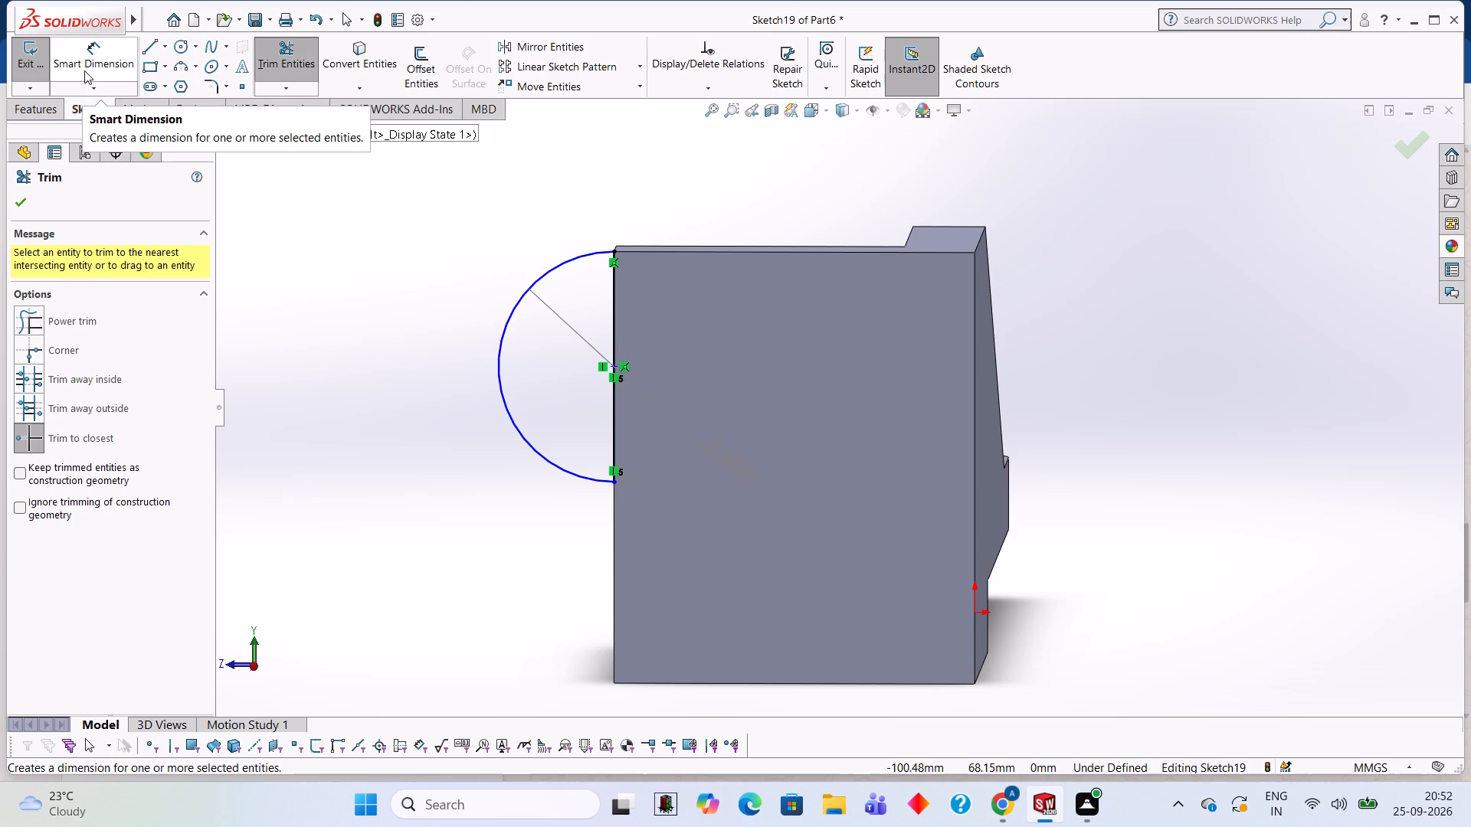
click(48, 106)
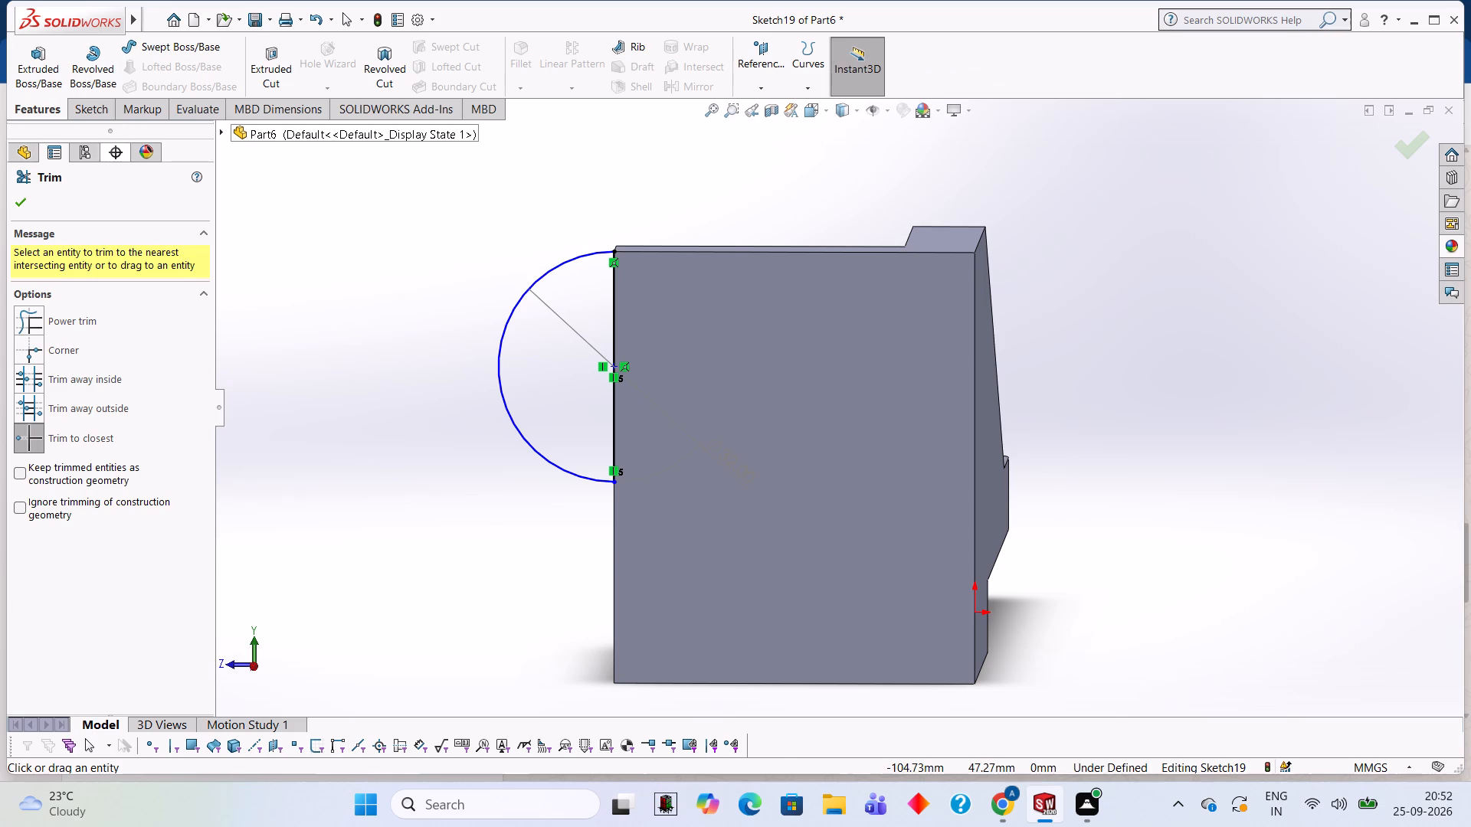
click(44, 86)
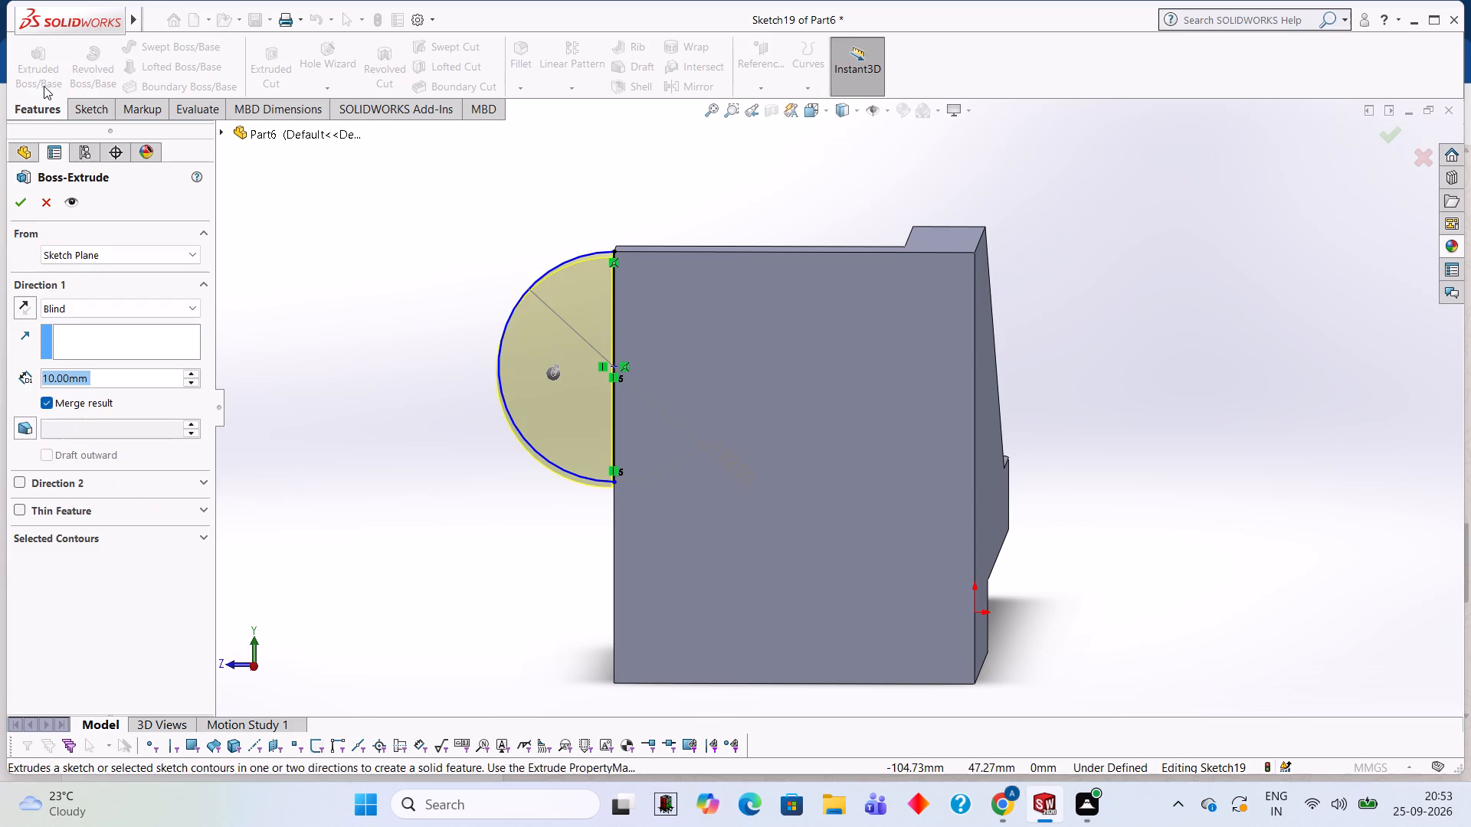
click(33, 306)
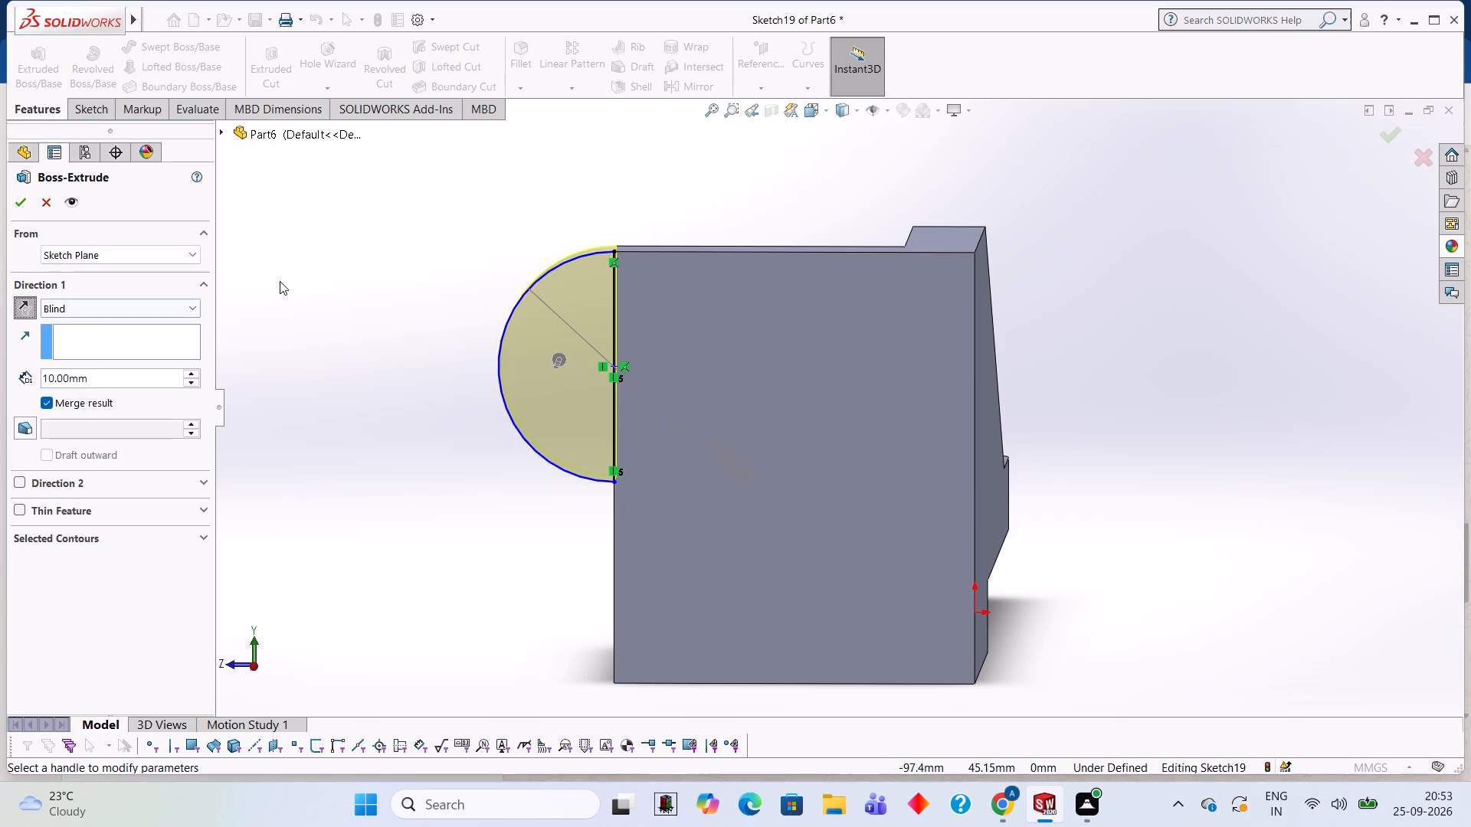
middle_drag(280, 281, 319, 419)
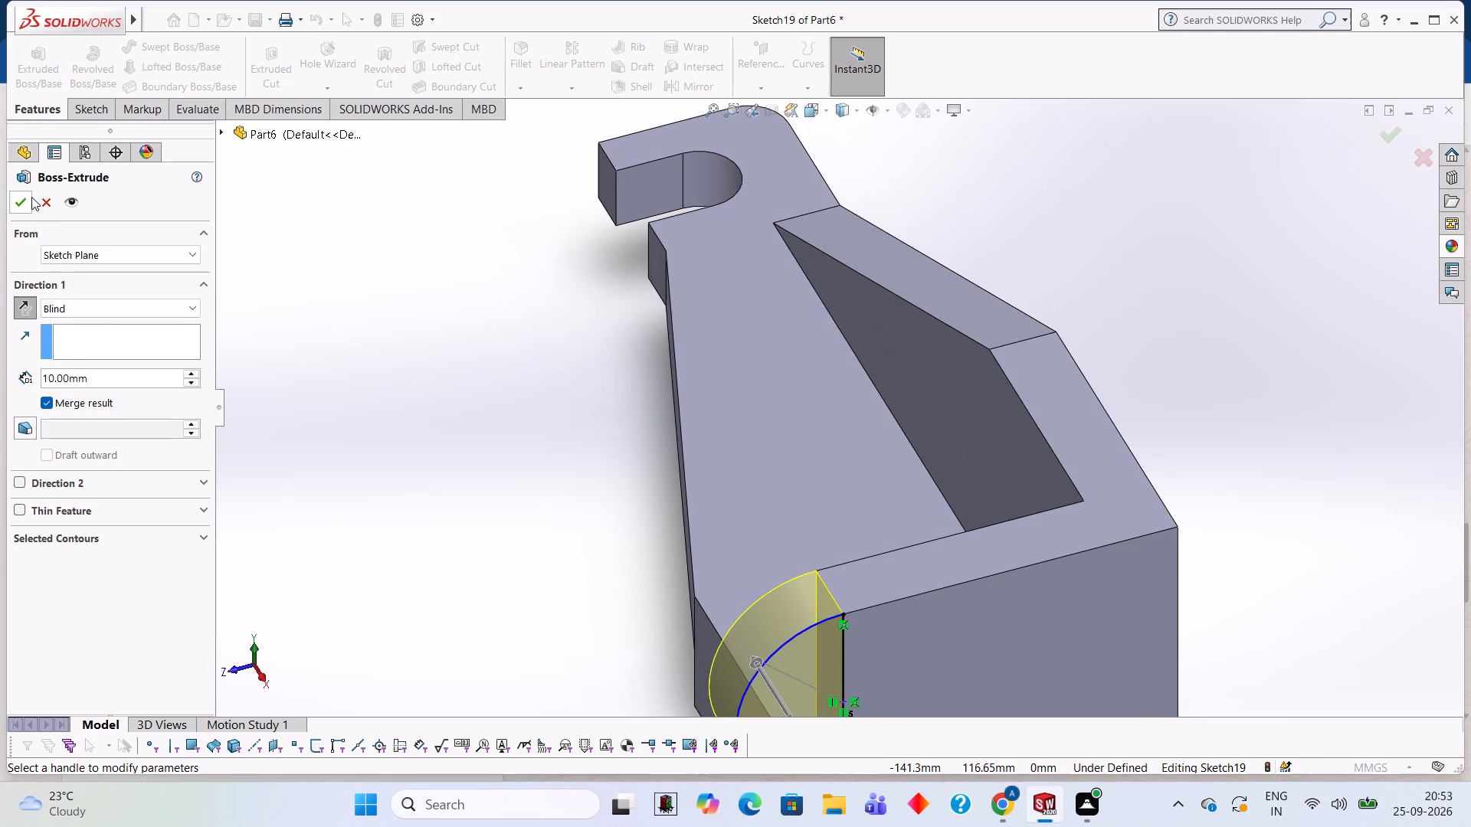
click(31, 197)
Examine the bracket and the rounded extension of the end wall from several angles.
click(404, 329)
middle_drag(404, 330, 414, 274)
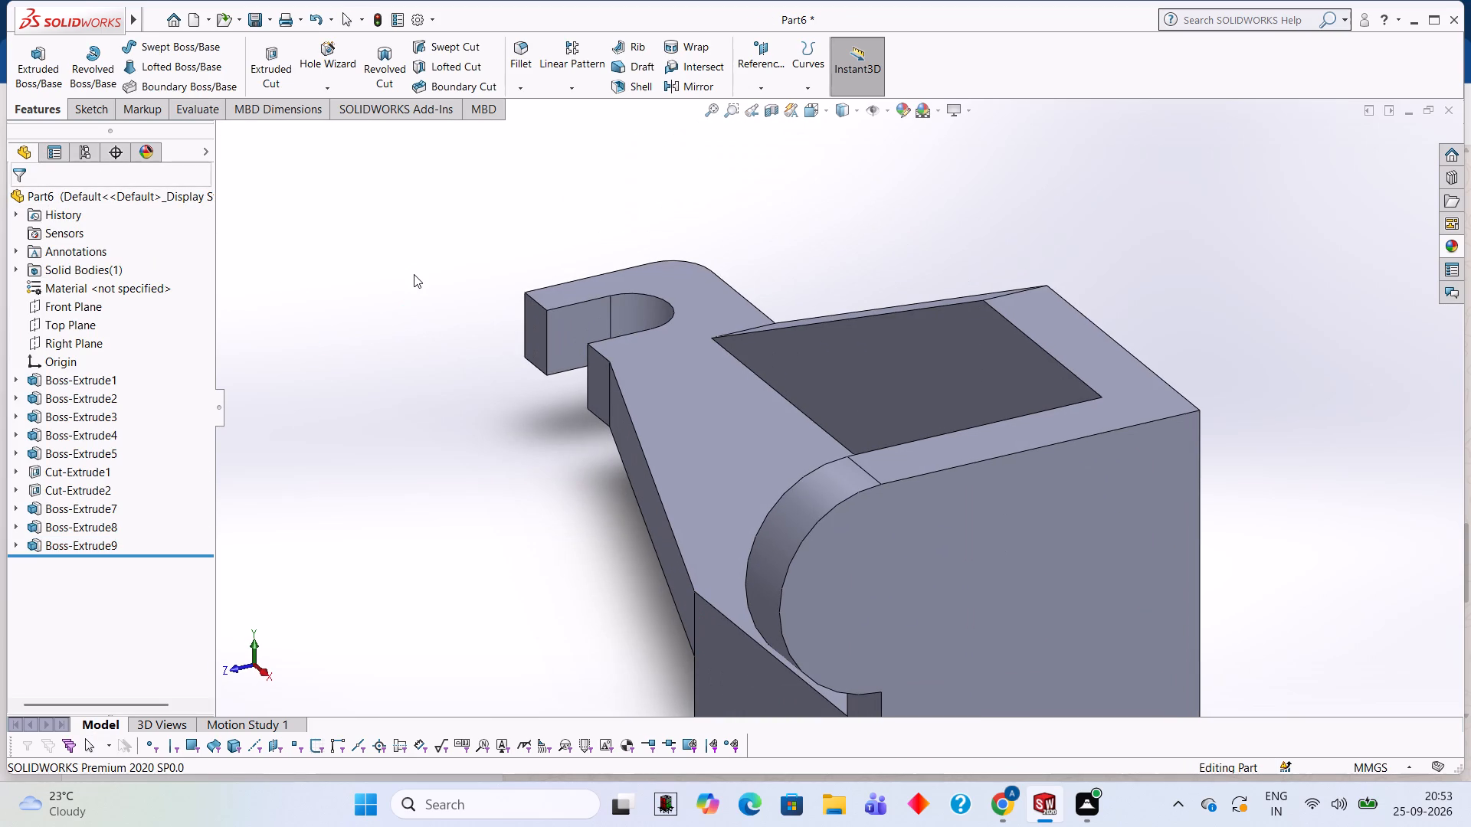
scroll(1145, 526, up, 1)
scroll(1080, 534, up, 1)
middle_drag(1080, 534, 1232, 372)
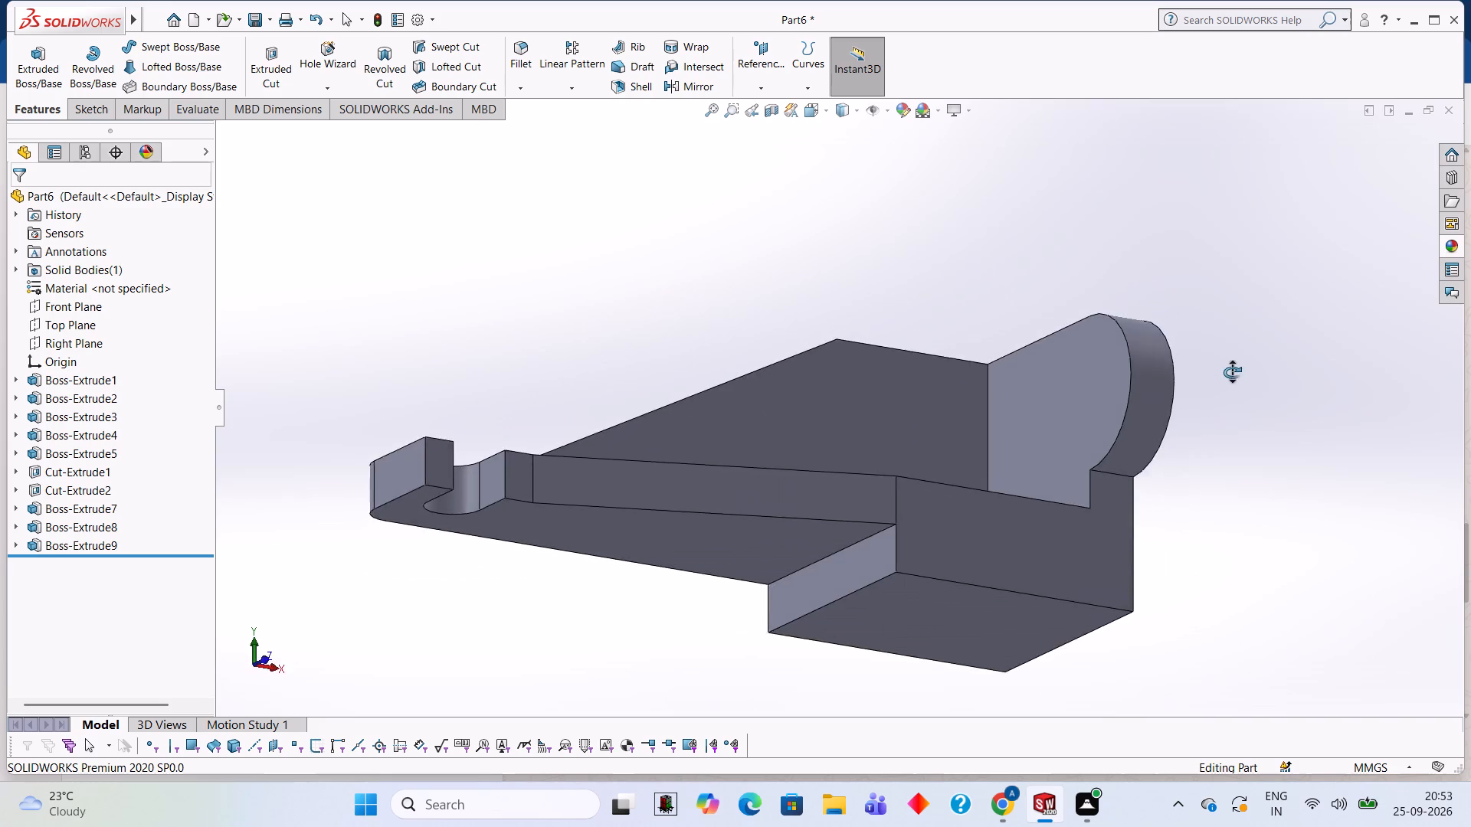
middle_drag(1232, 372, 1106, 459)
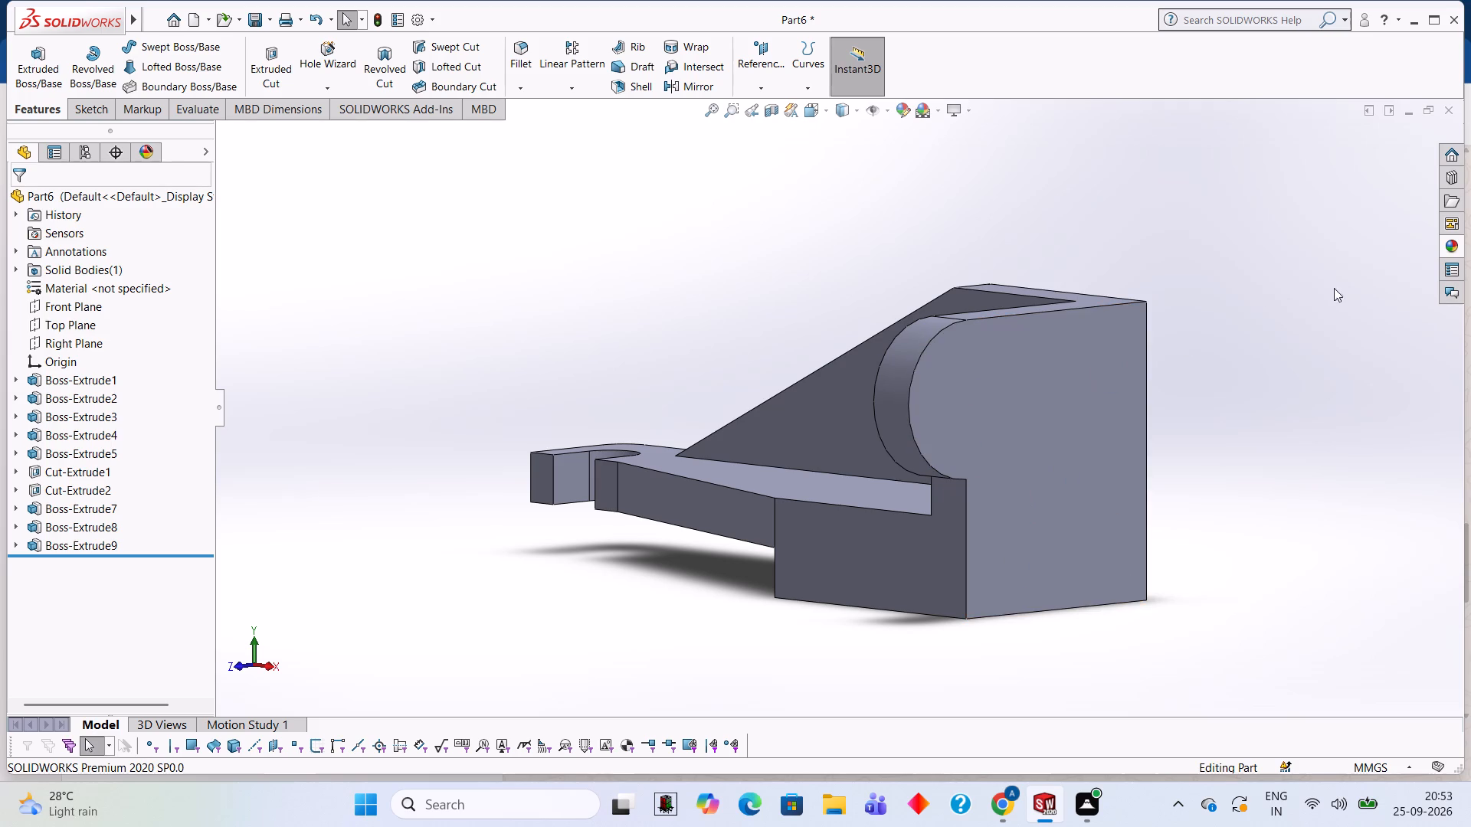
middle_drag(1319, 288, 1287, 293)
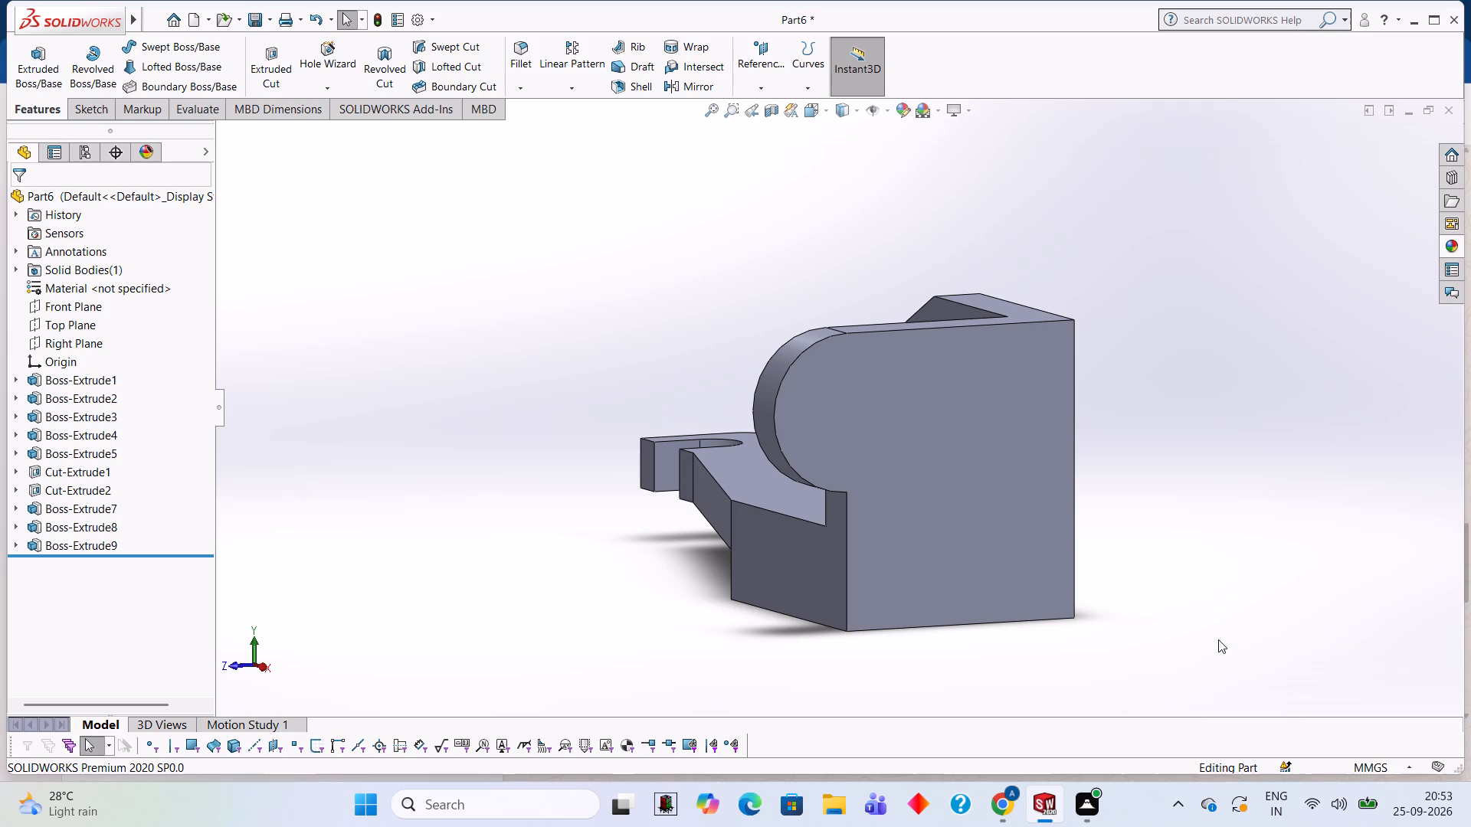
middle_drag(1280, 257, 1265, 253)
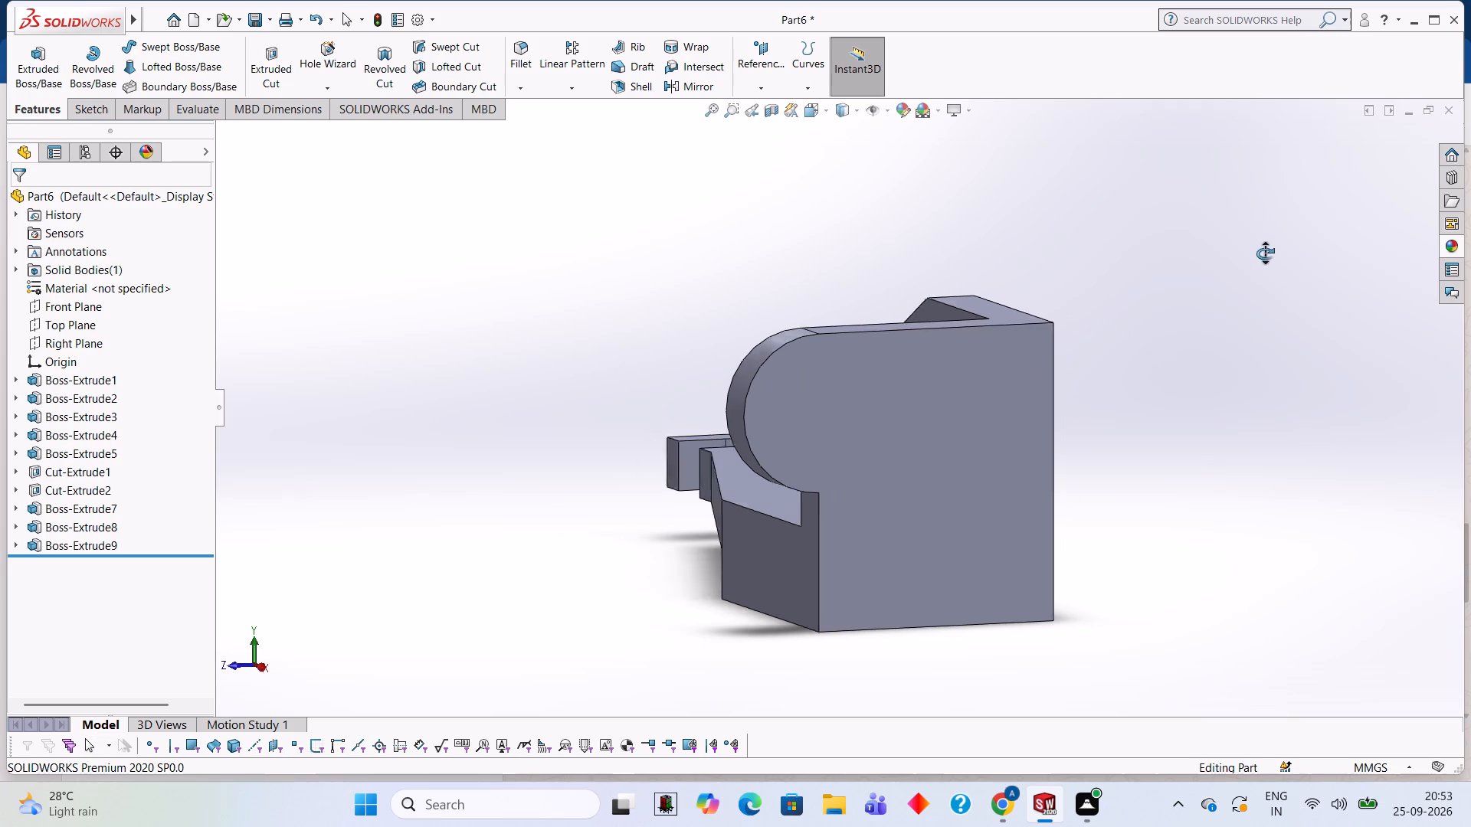
middle_drag(1265, 253, 1247, 244)
Start a sketch on the end wall face and draw an 18 mm diameter circle concentric with the rounded end.
click(844, 406)
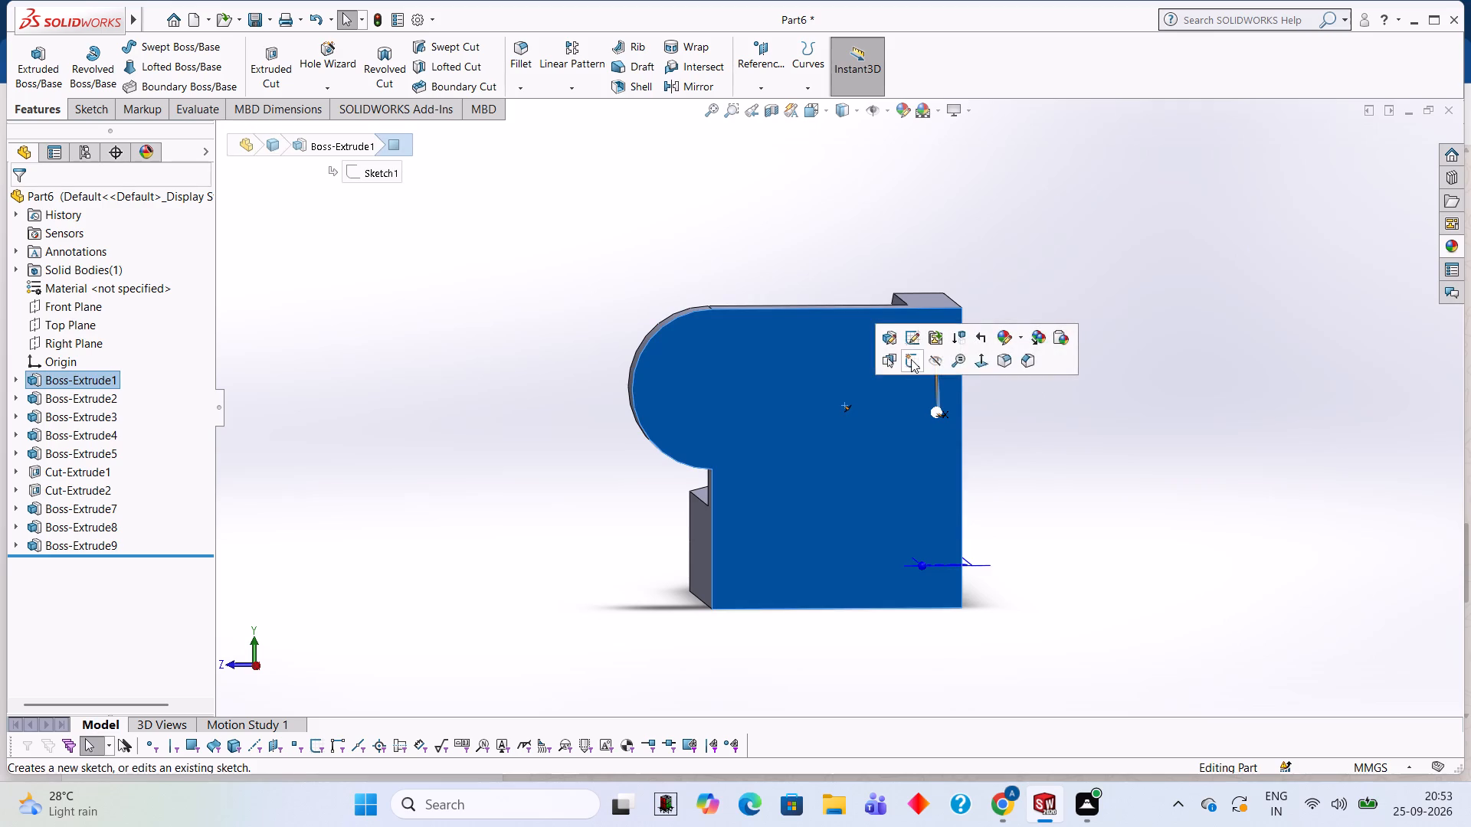
click(911, 359)
key(ctrl+8)
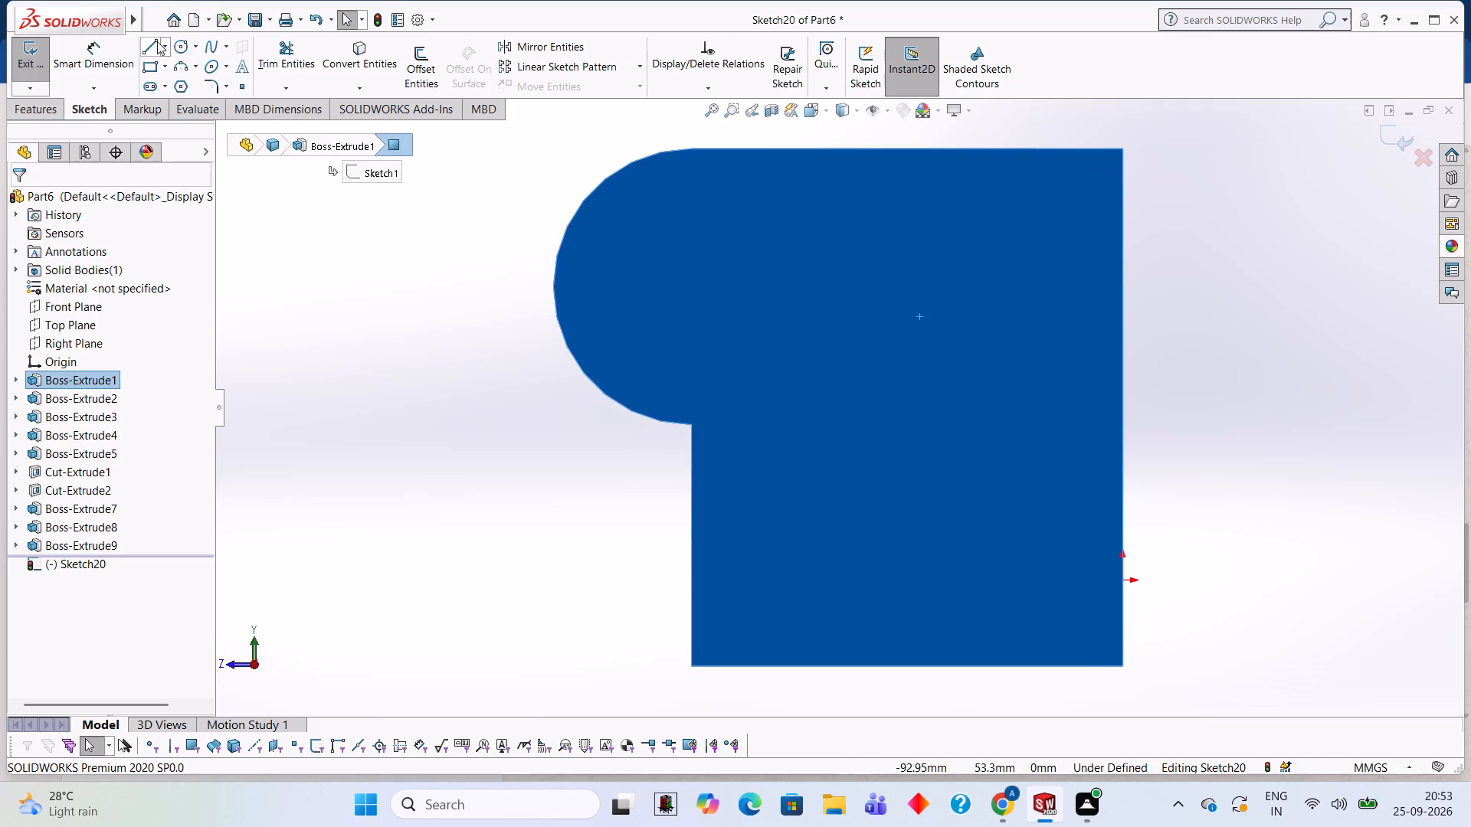
click(182, 47)
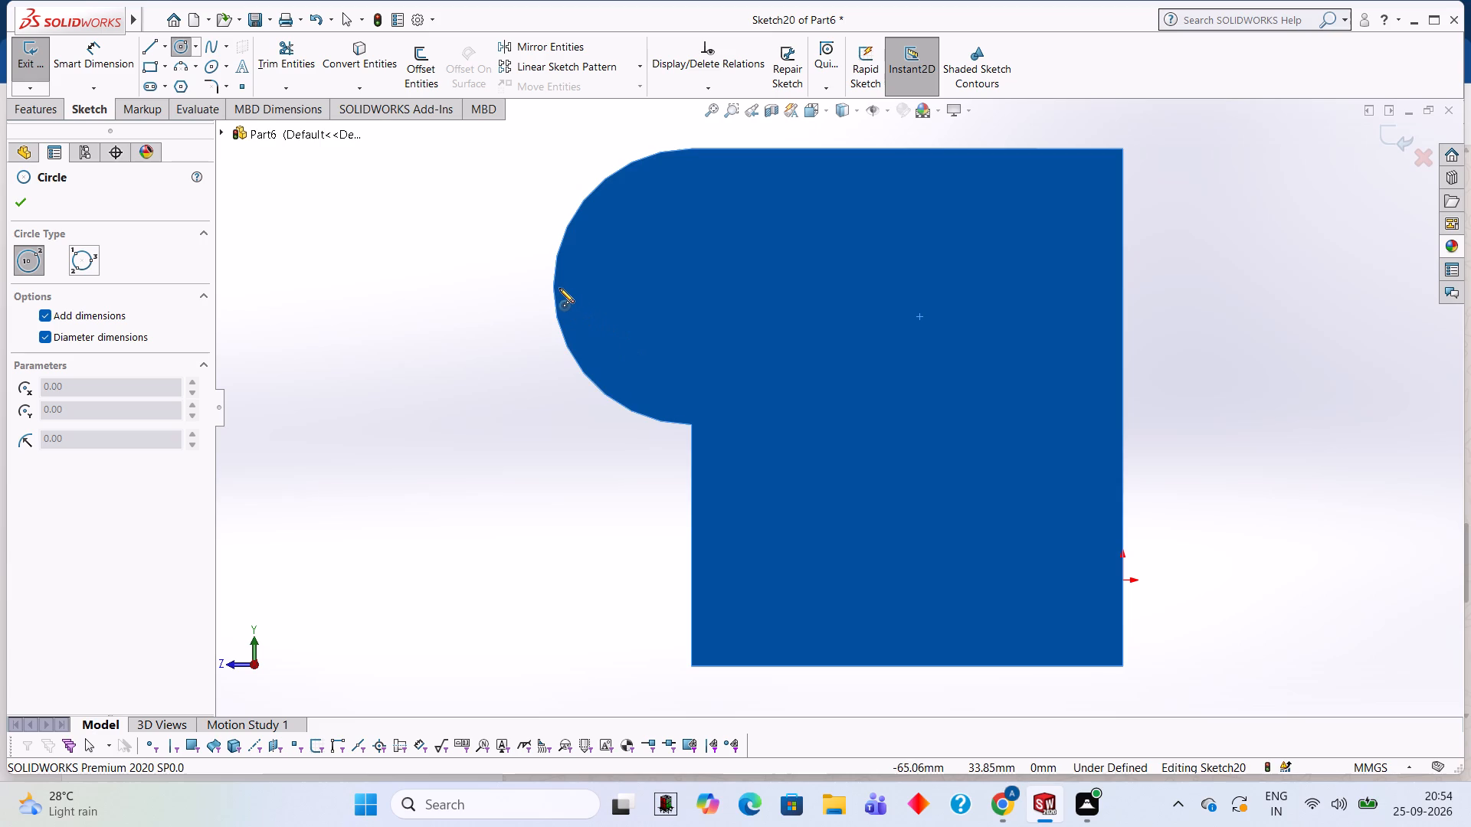
click(693, 289)
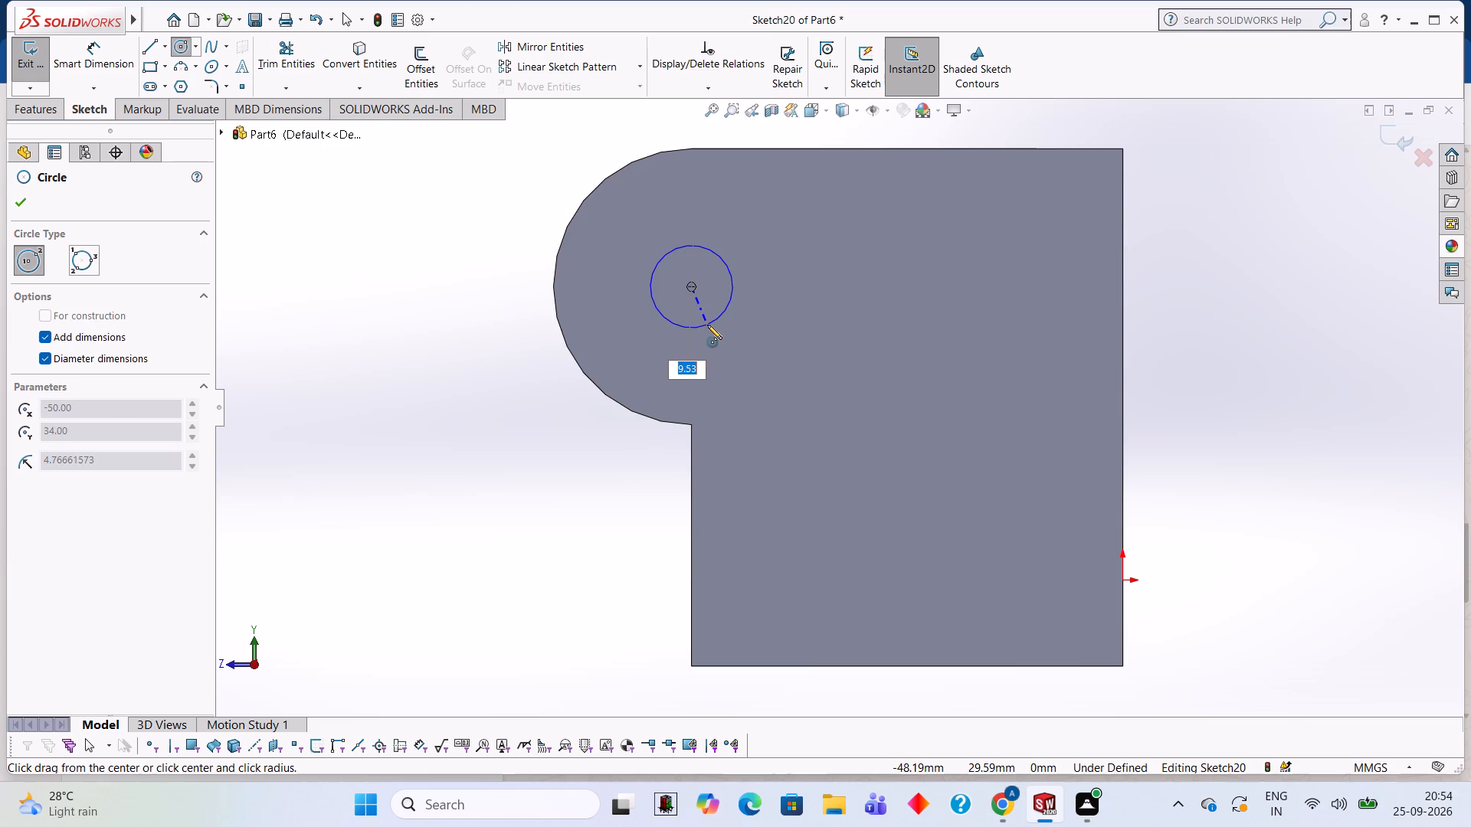
key(1)
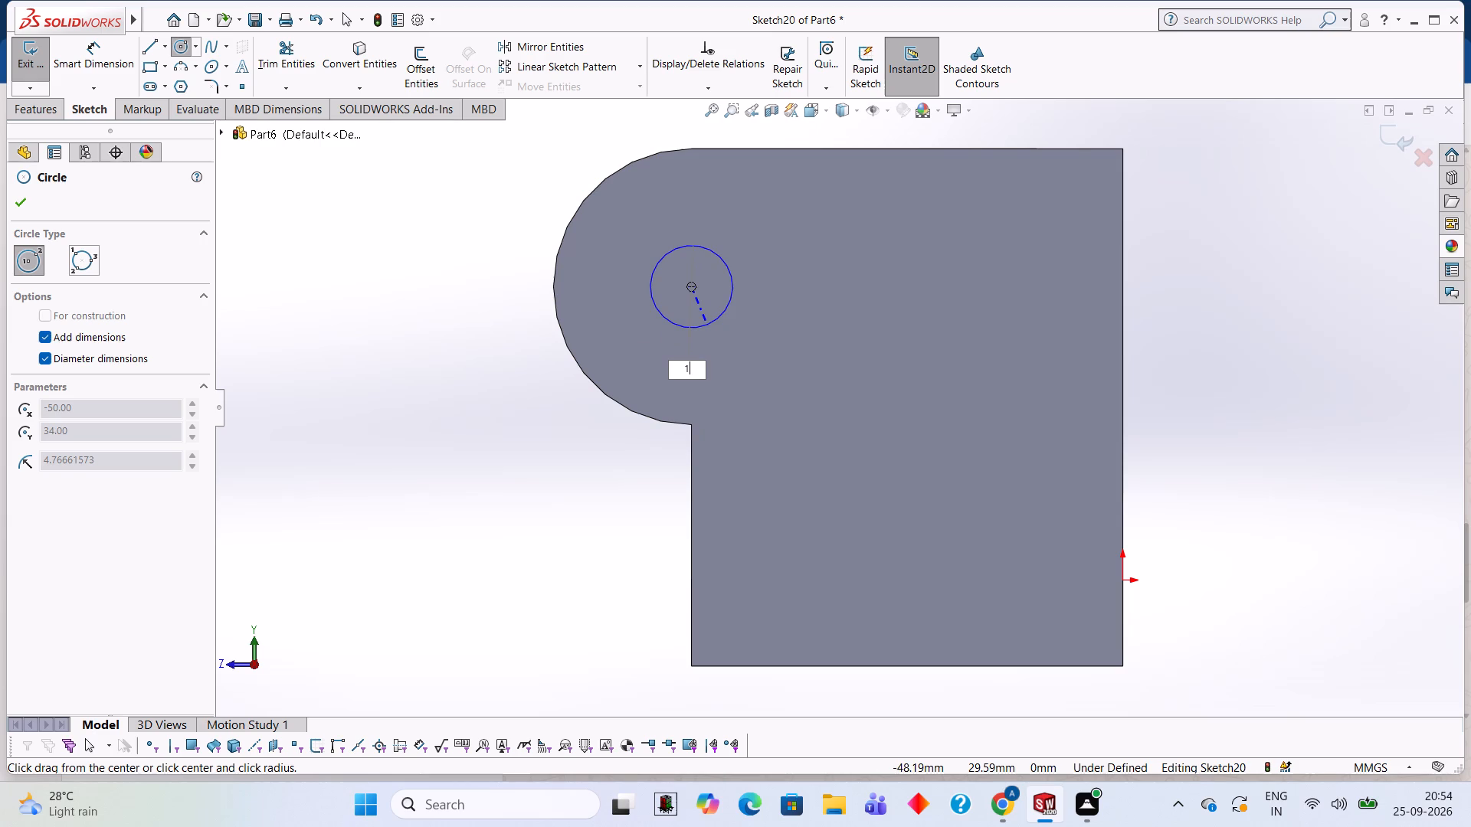
key(8)
key(Return)
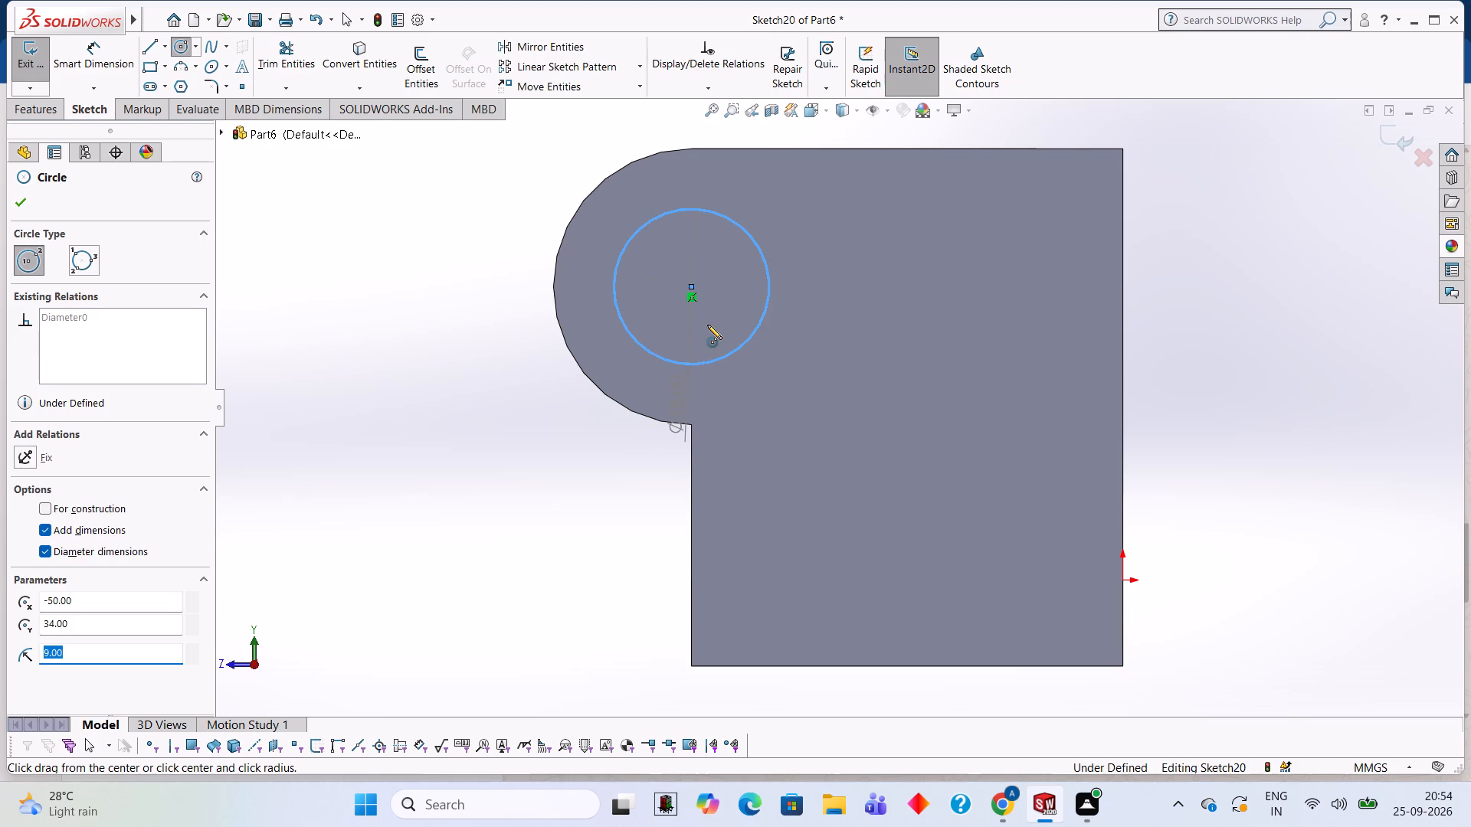
click(39, 113)
click(101, 110)
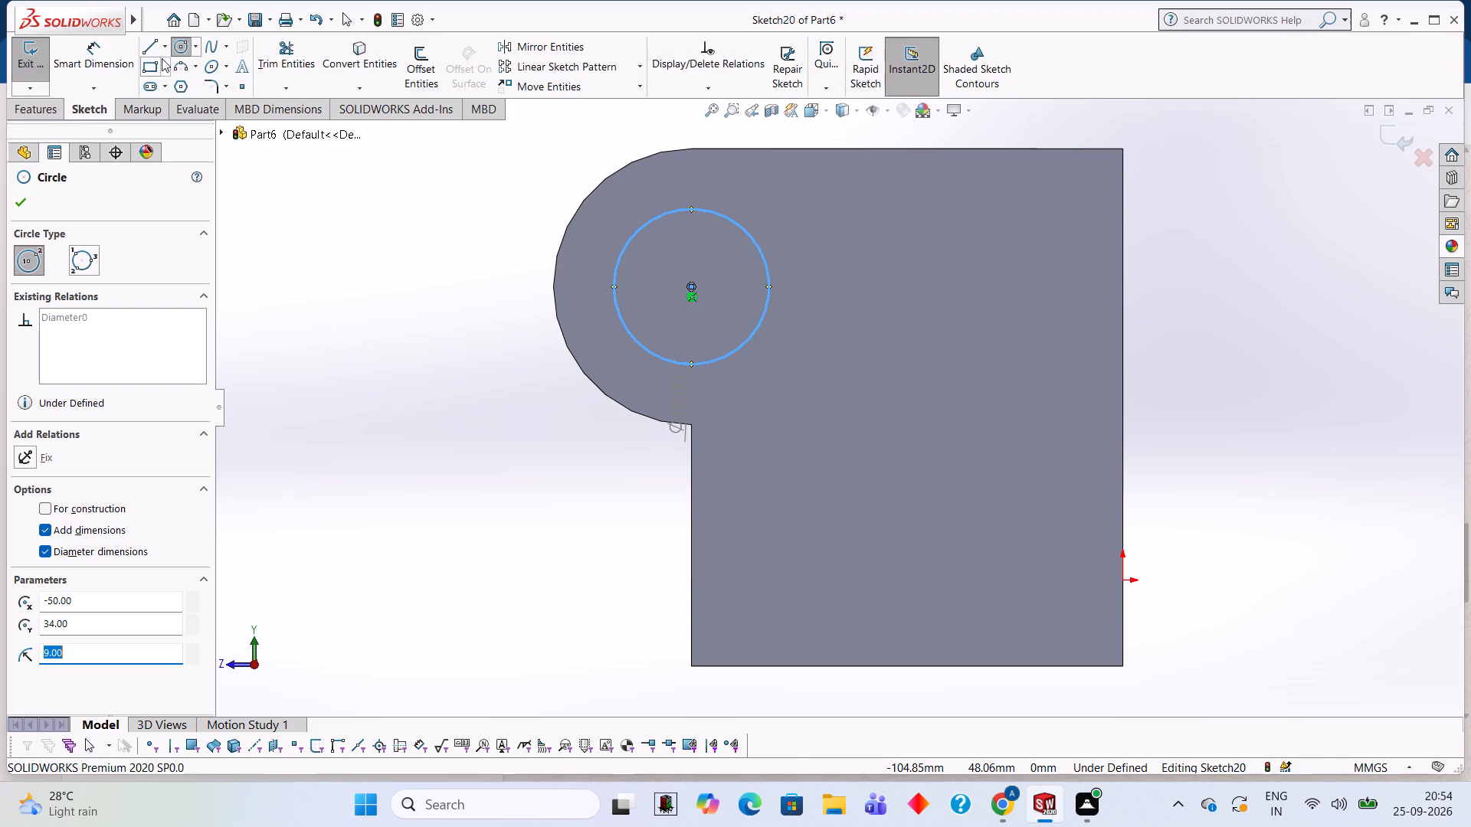
Cut-extrude the 18 mm circle 10 mm deep through the rounded end of the end wall.
click(43, 115)
click(282, 68)
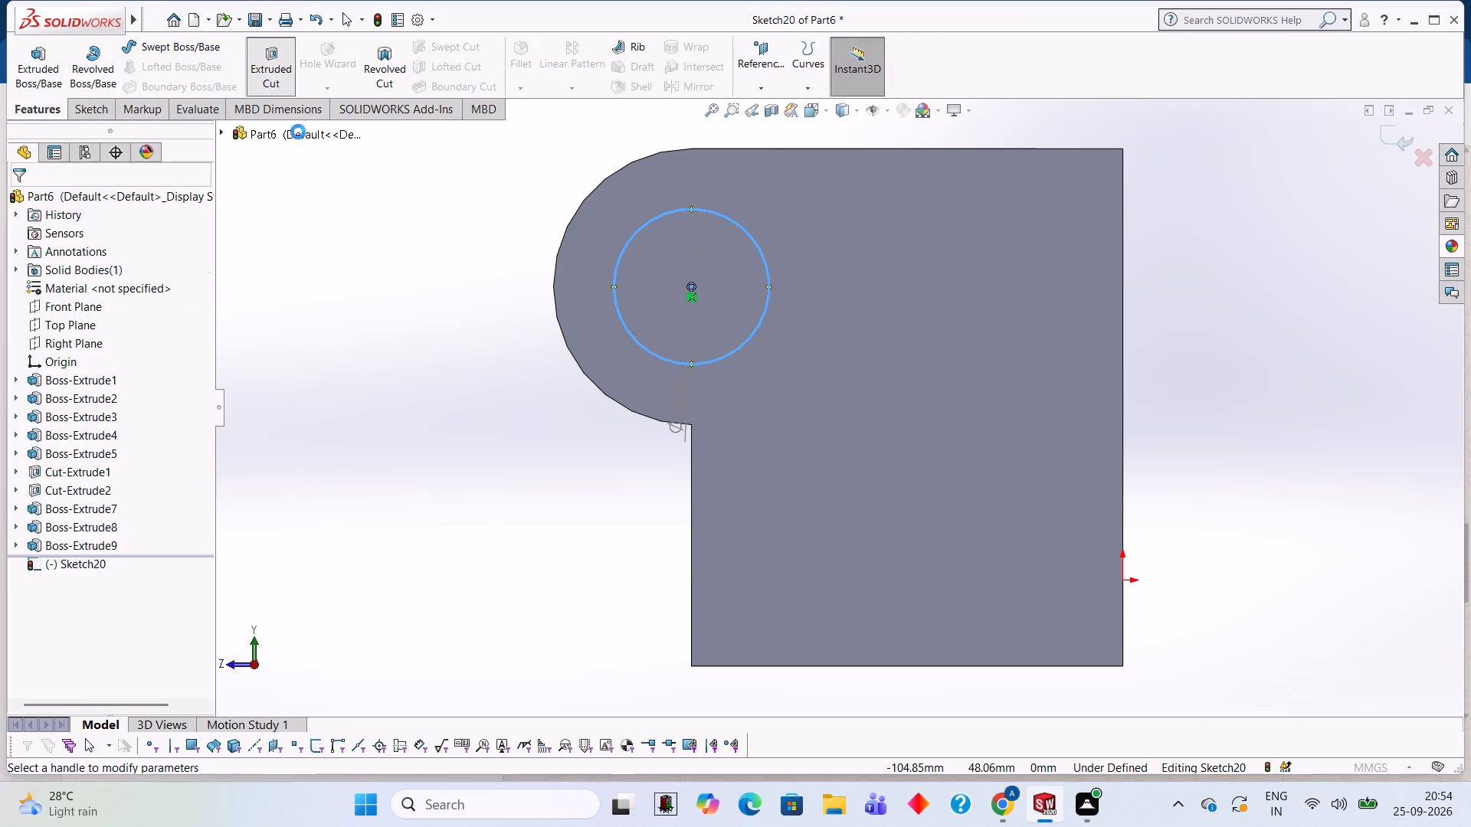
middle_drag(360, 209, 516, 326)
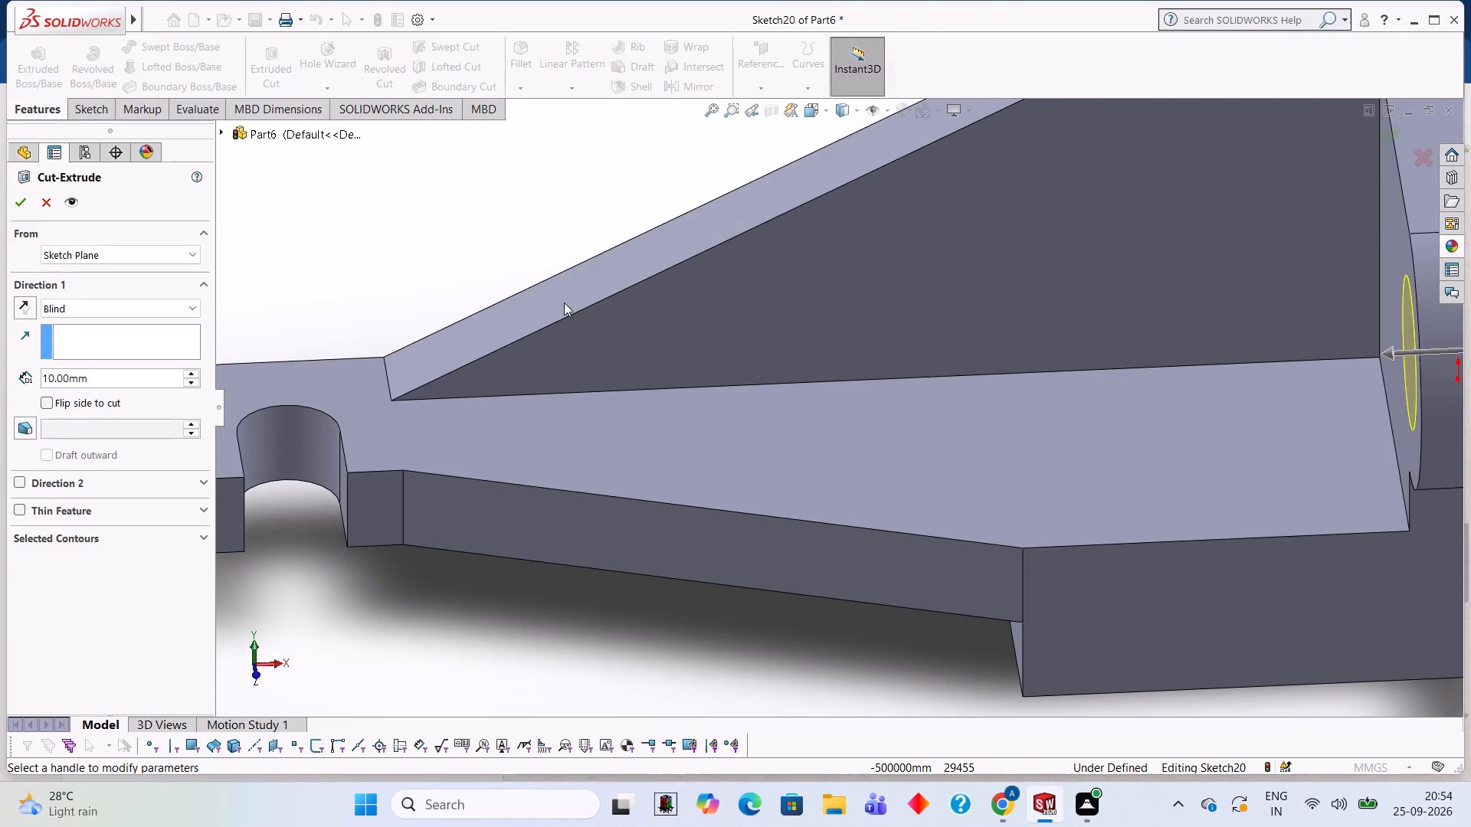
scroll(650, 316, up, 2)
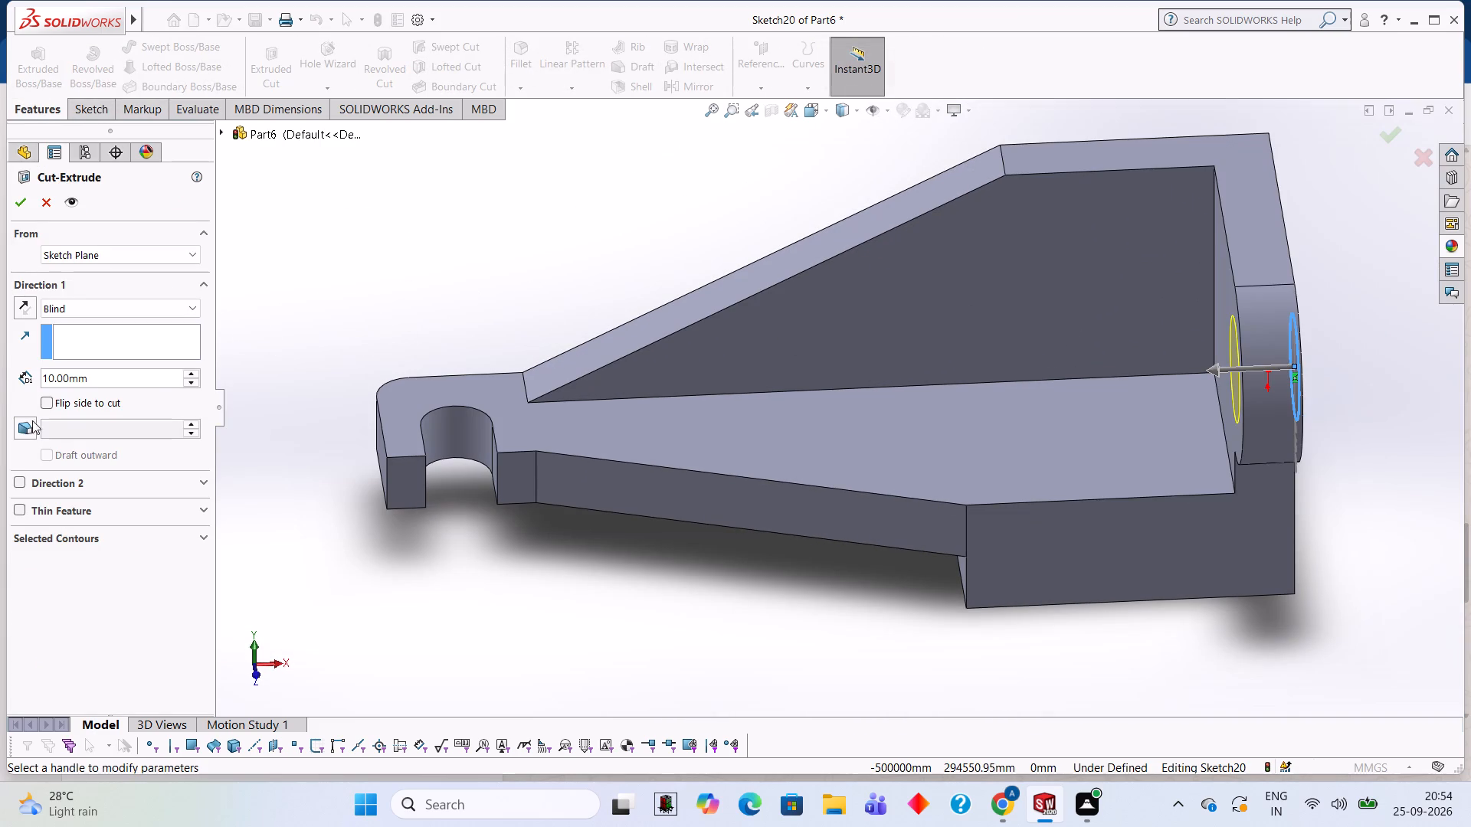
click(15, 196)
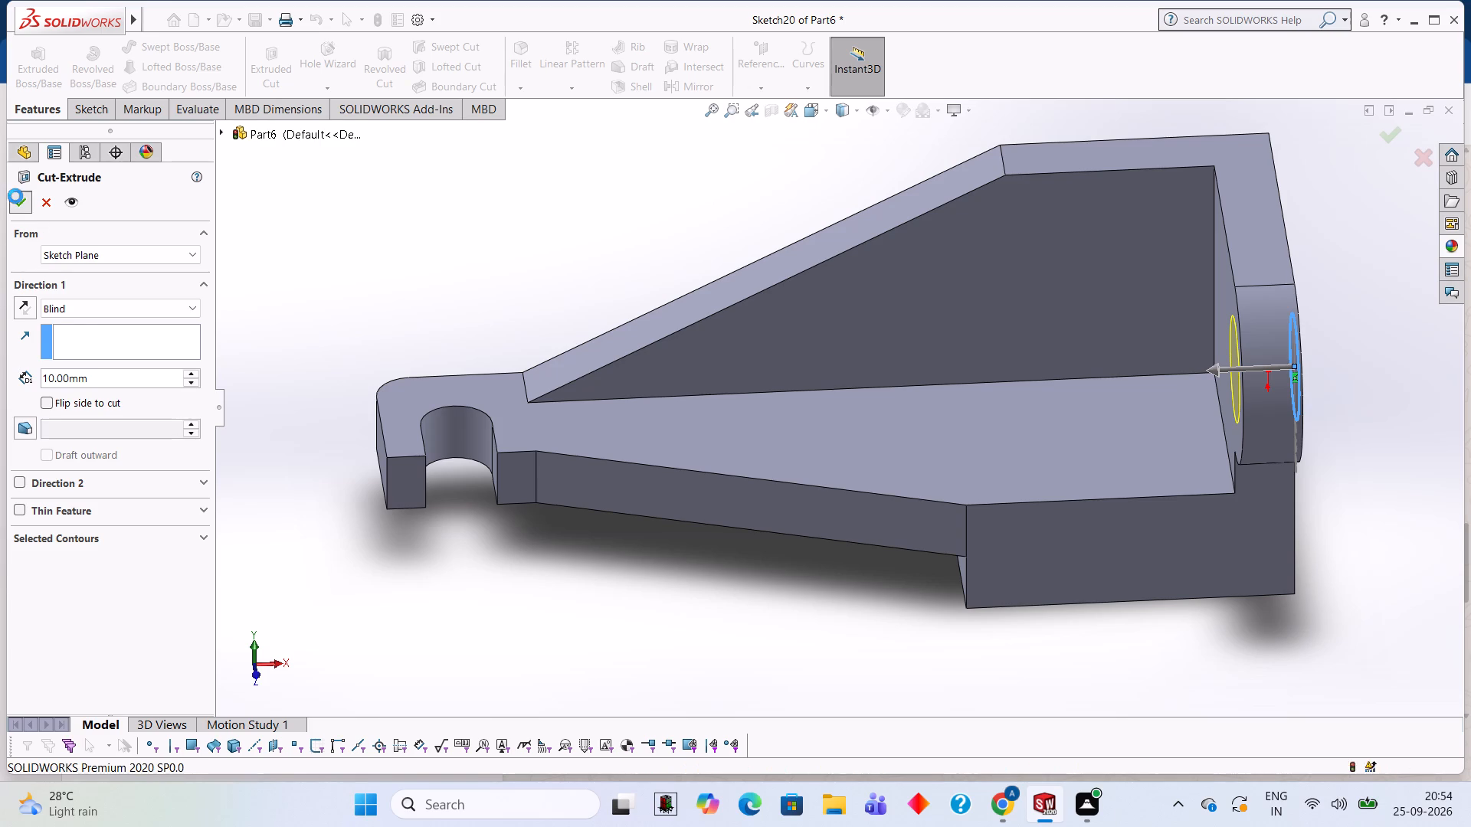
click(487, 246)
Start a sketch on the base plate's top face and draw an 18 mm diameter circle in its wide area near the end wall.
scroll(487, 246, up, 2)
middle_drag(490, 247, 564, 234)
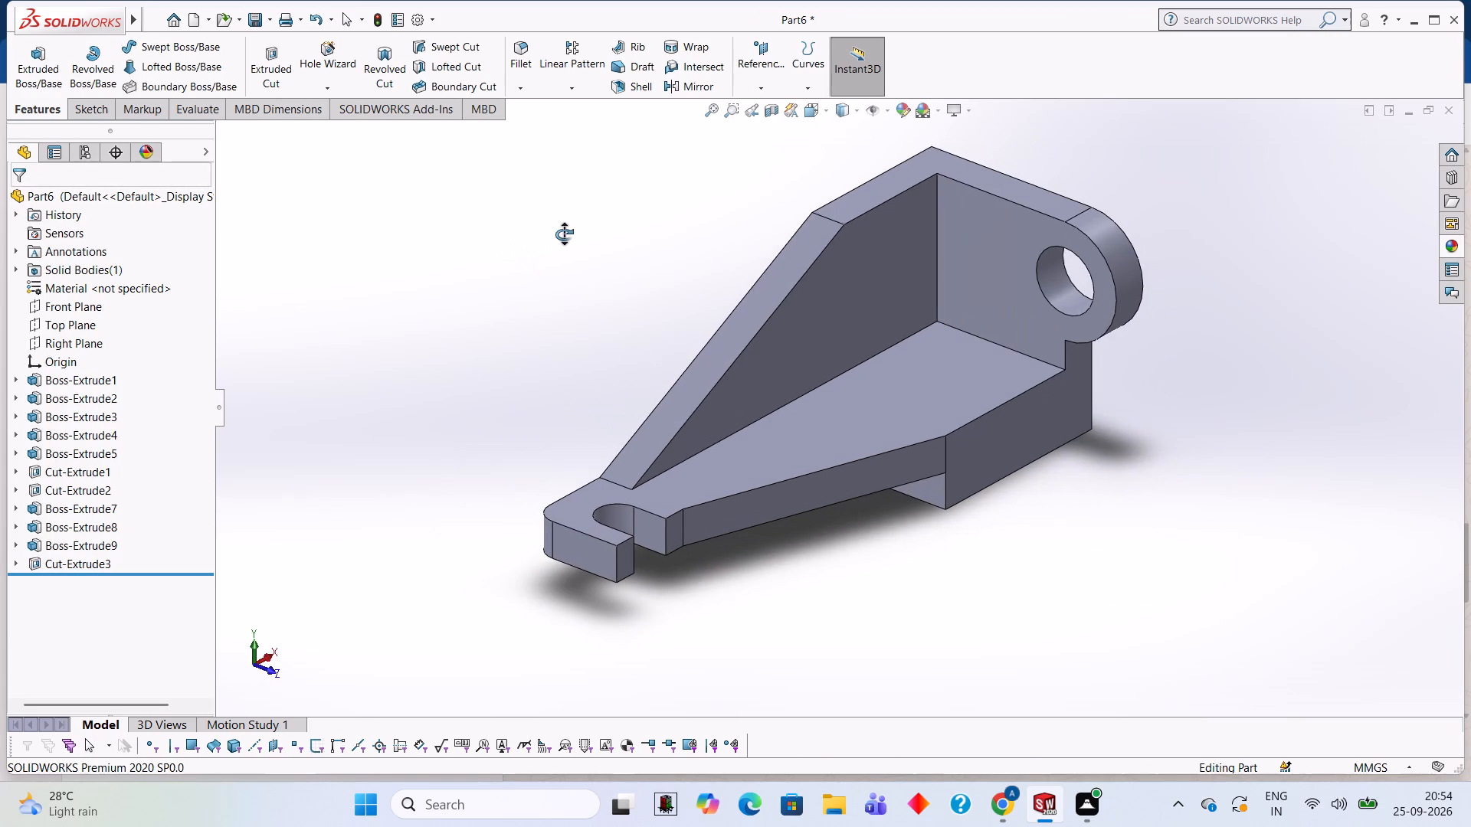
middle_drag(564, 234, 563, 234)
middle_drag(586, 311, 579, 329)
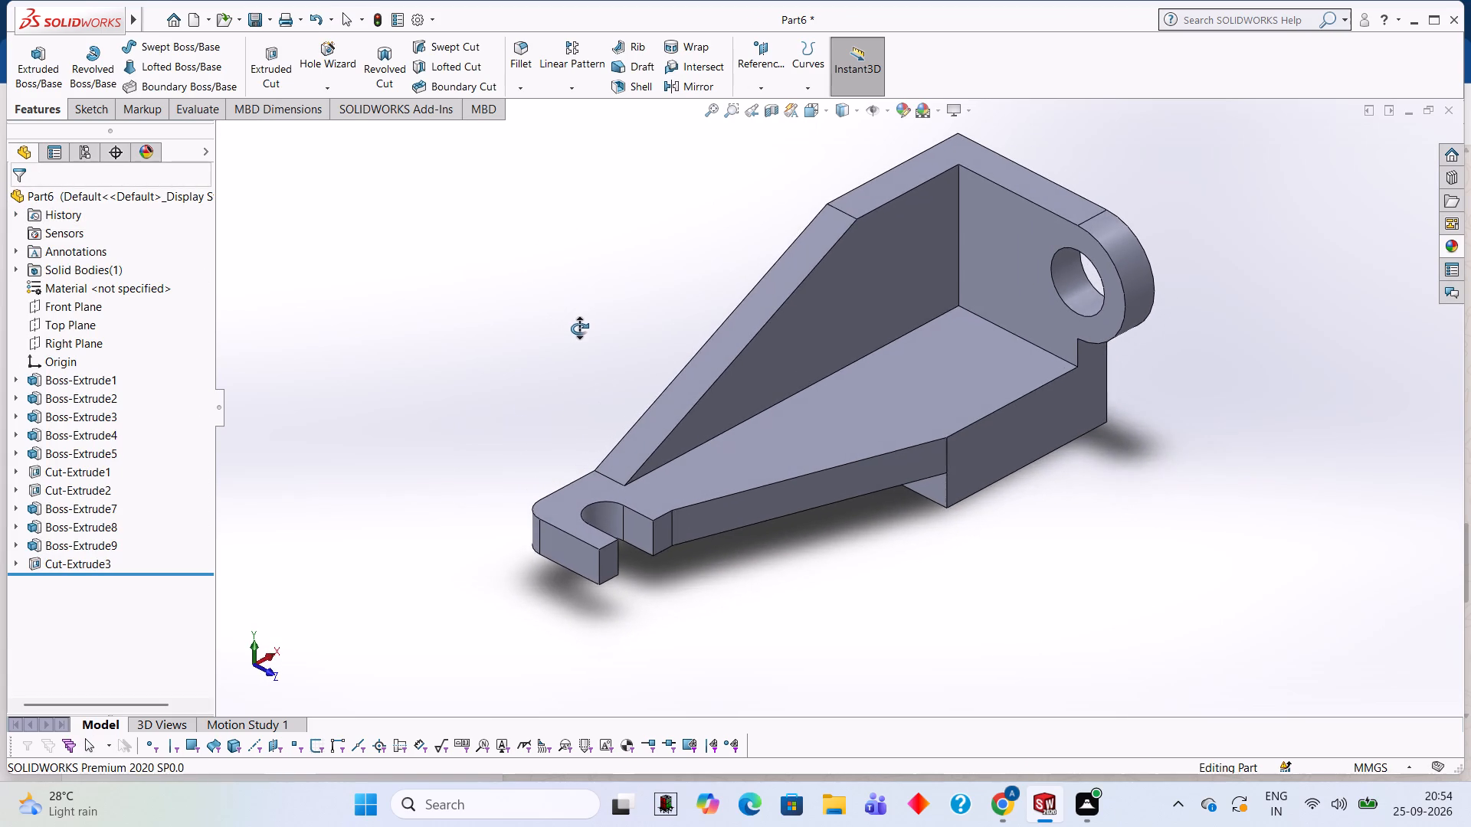
middle_drag(579, 329, 526, 315)
middle_drag(493, 286, 455, 453)
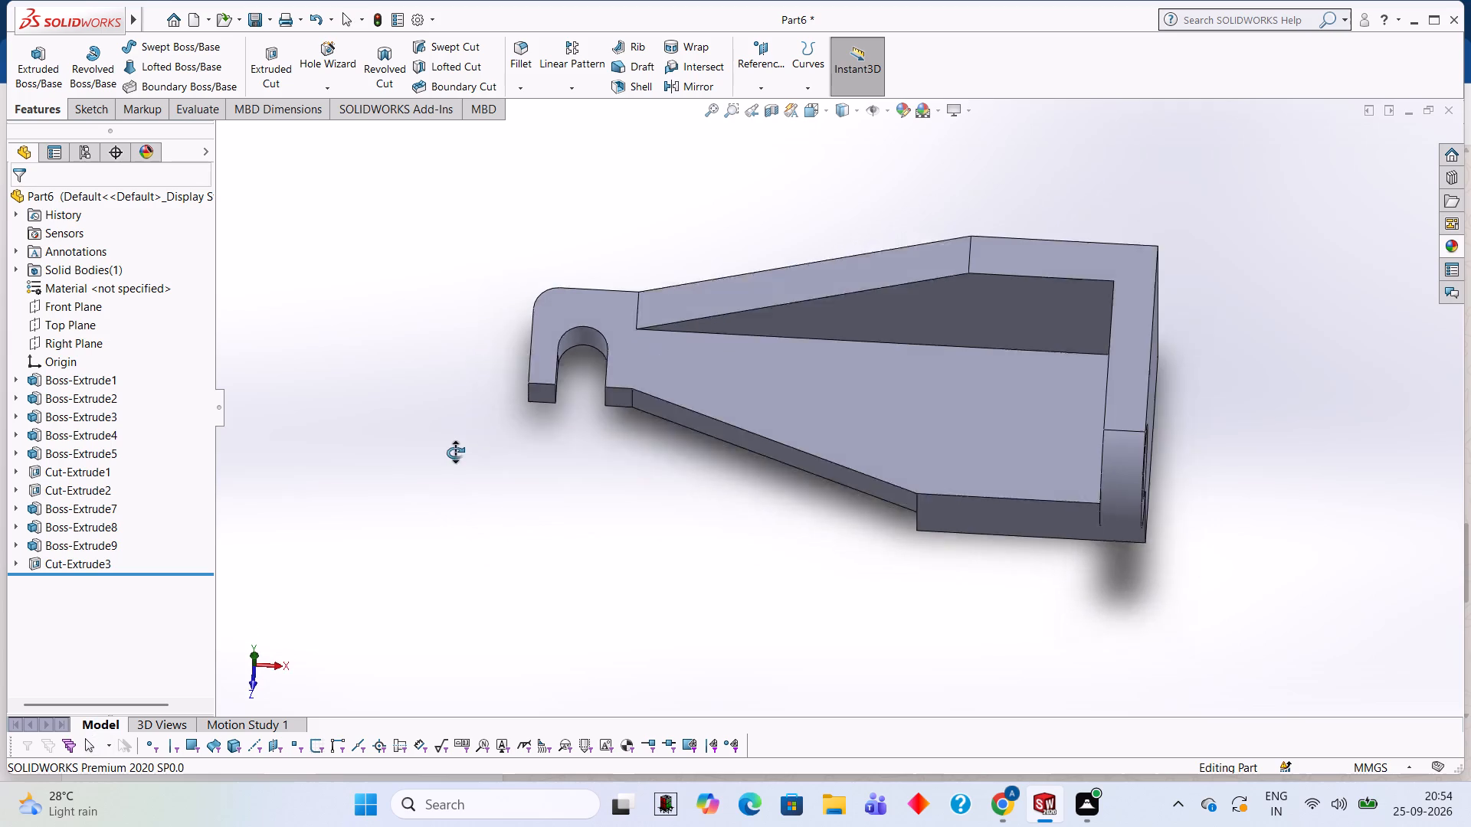
middle_drag(455, 453, 453, 463)
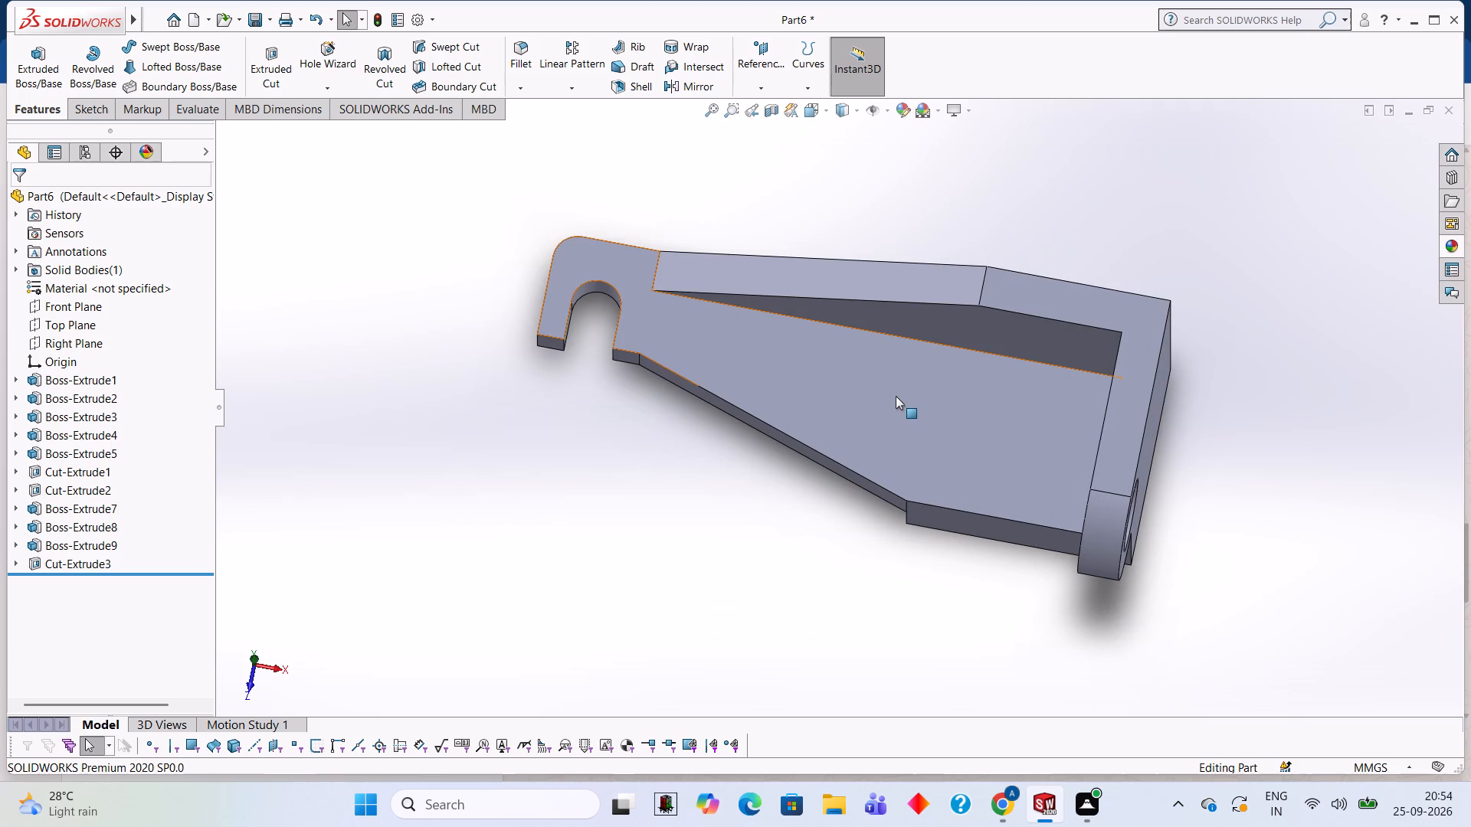
click(896, 396)
click(967, 349)
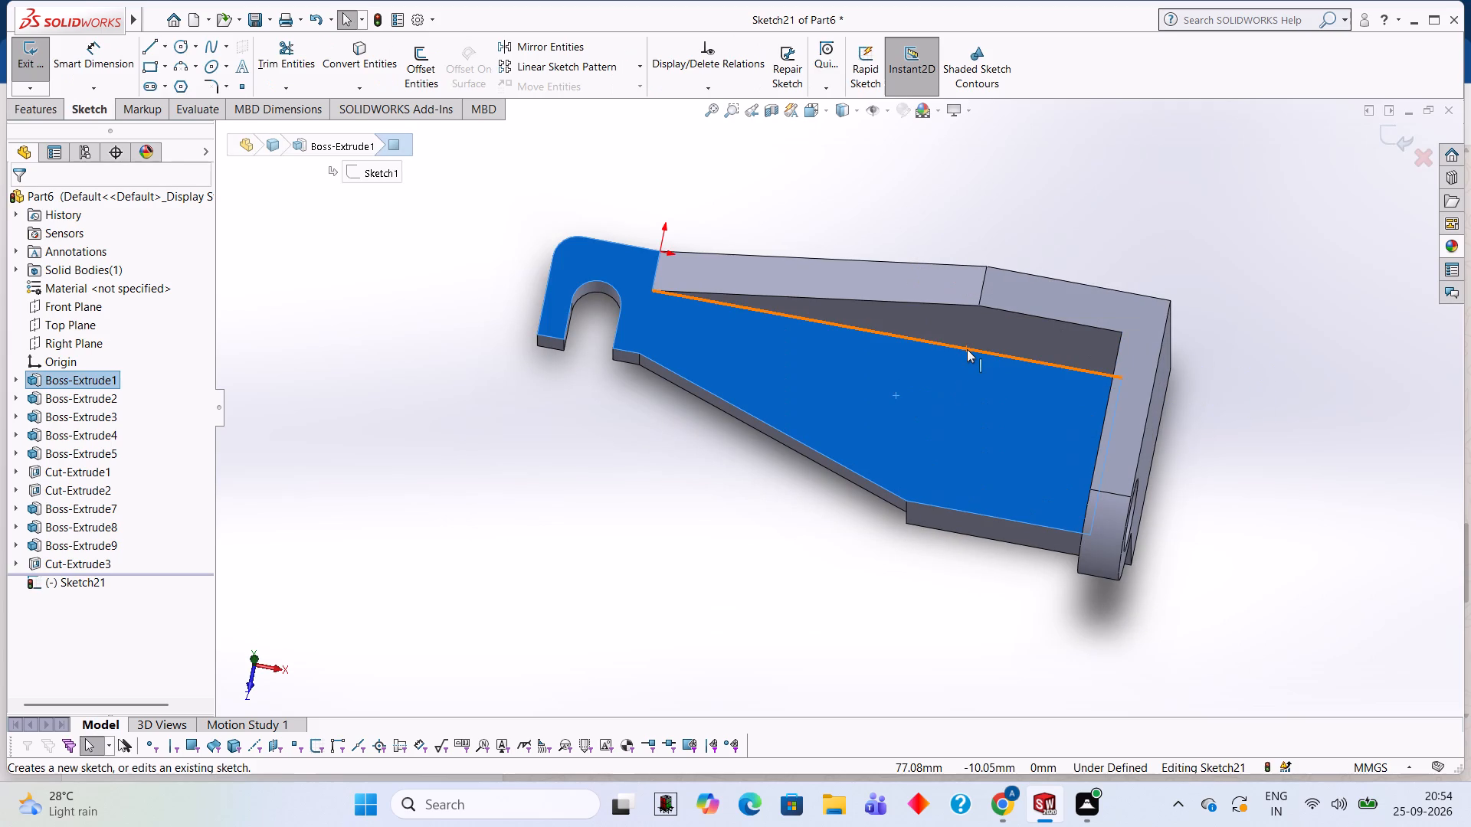
key(ctrl+8)
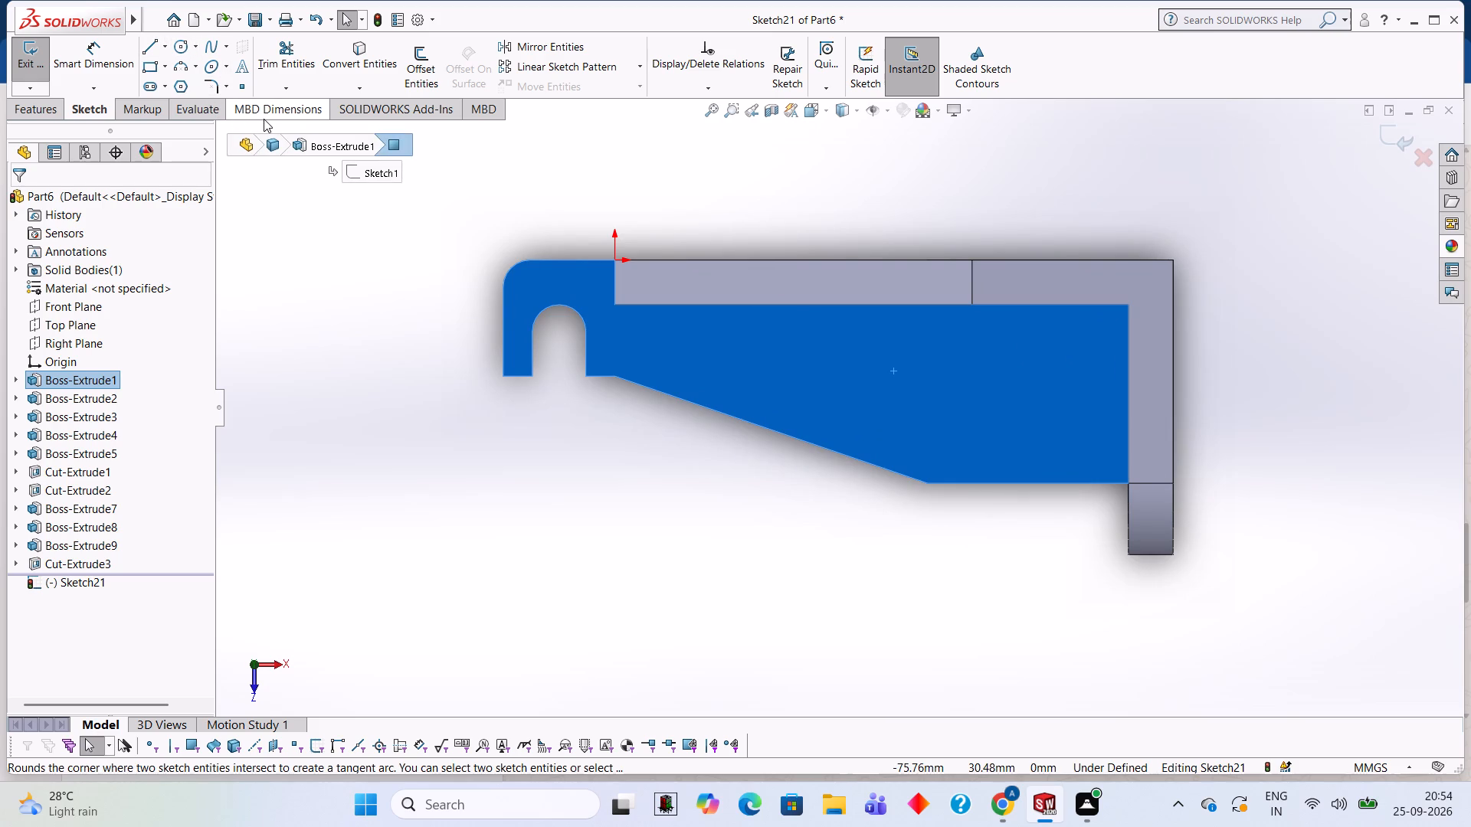
click(178, 54)
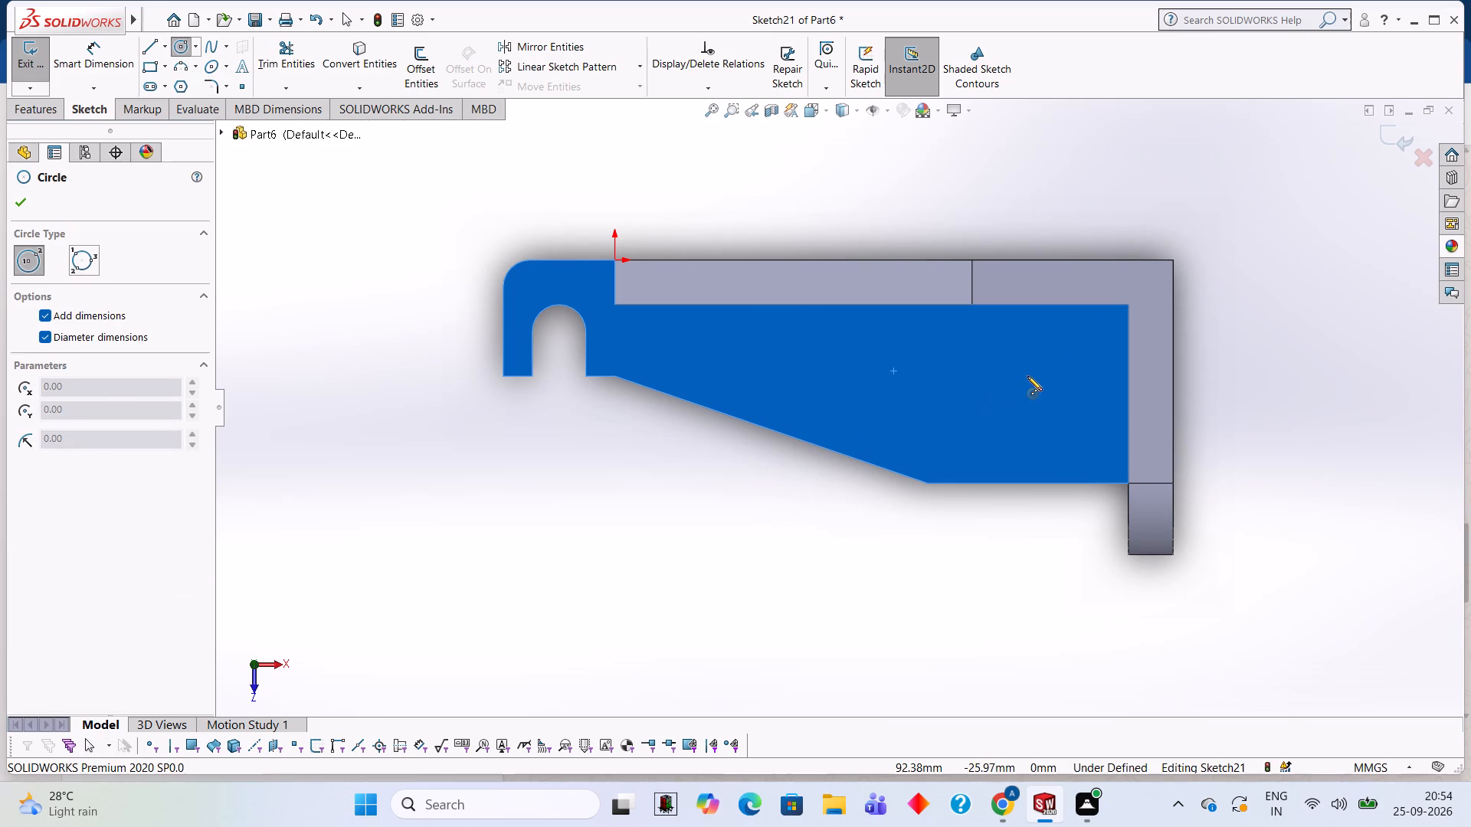
click(1027, 376)
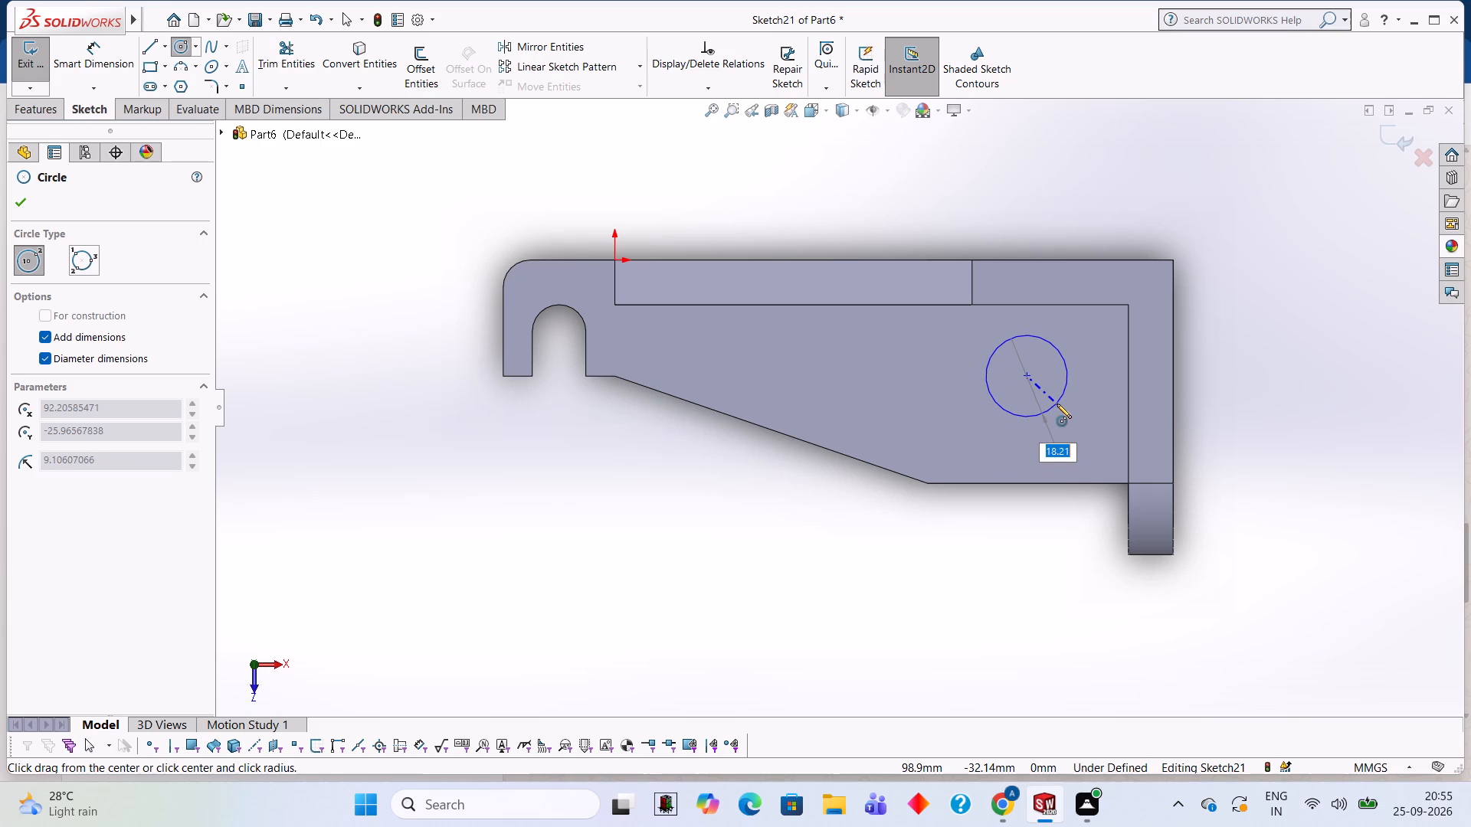
key(1)
key(8)
key(Return)
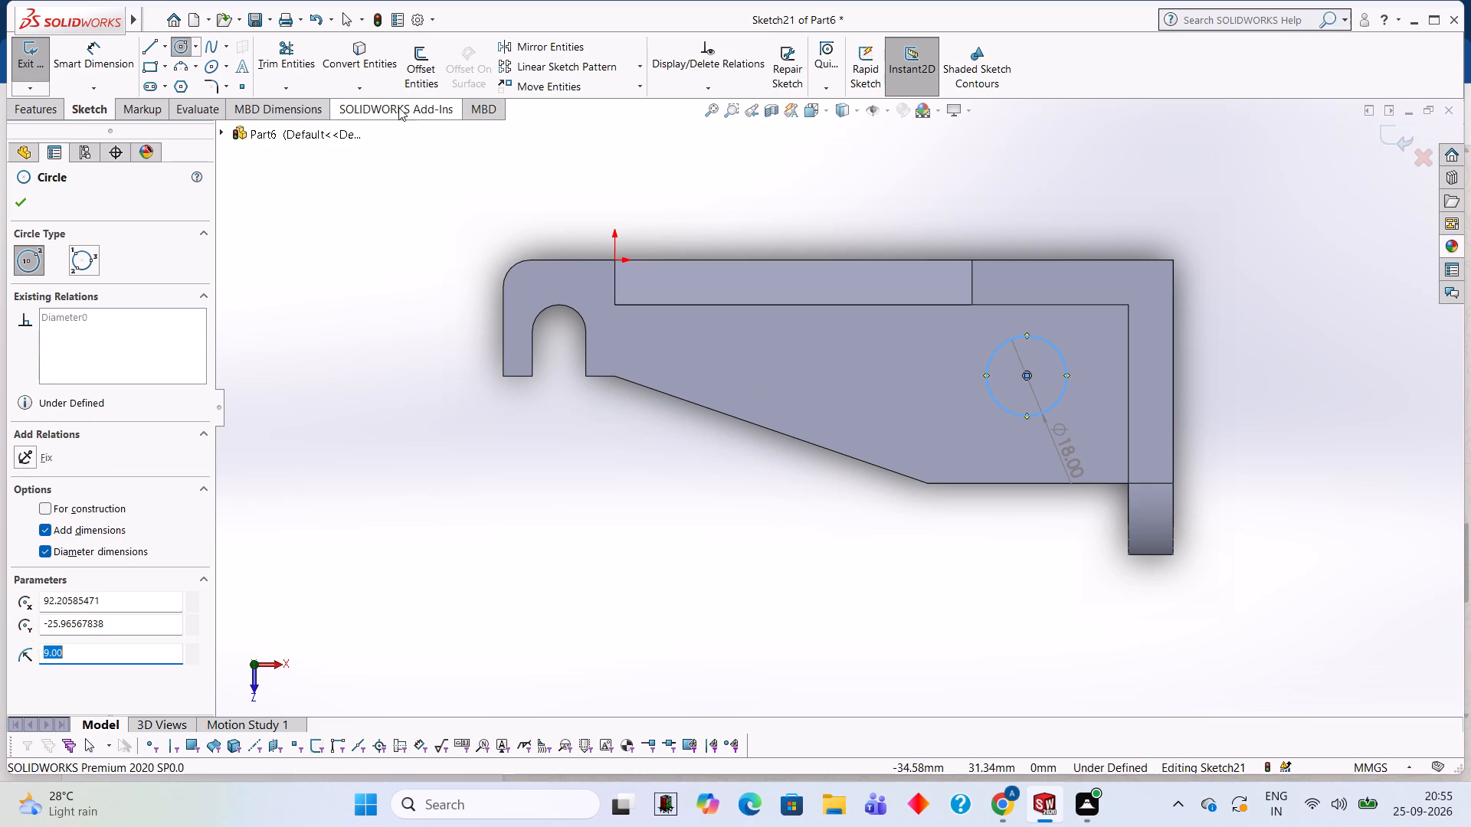
Dimension the circle's centre 25 mm from the straight outer edge of the base plate's wide portion.
click(31, 104)
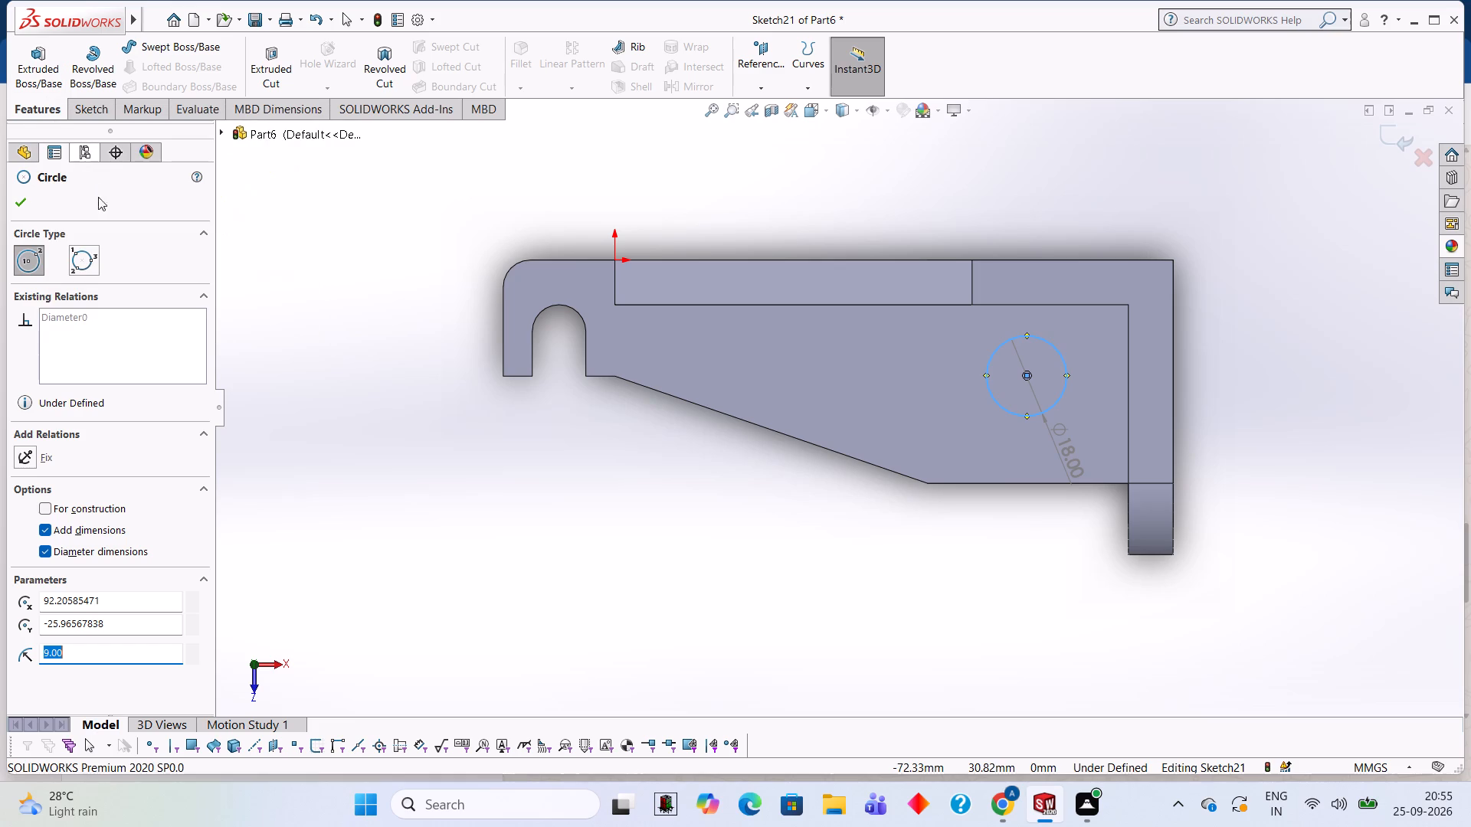
click(41, 111)
click(86, 110)
click(64, 63)
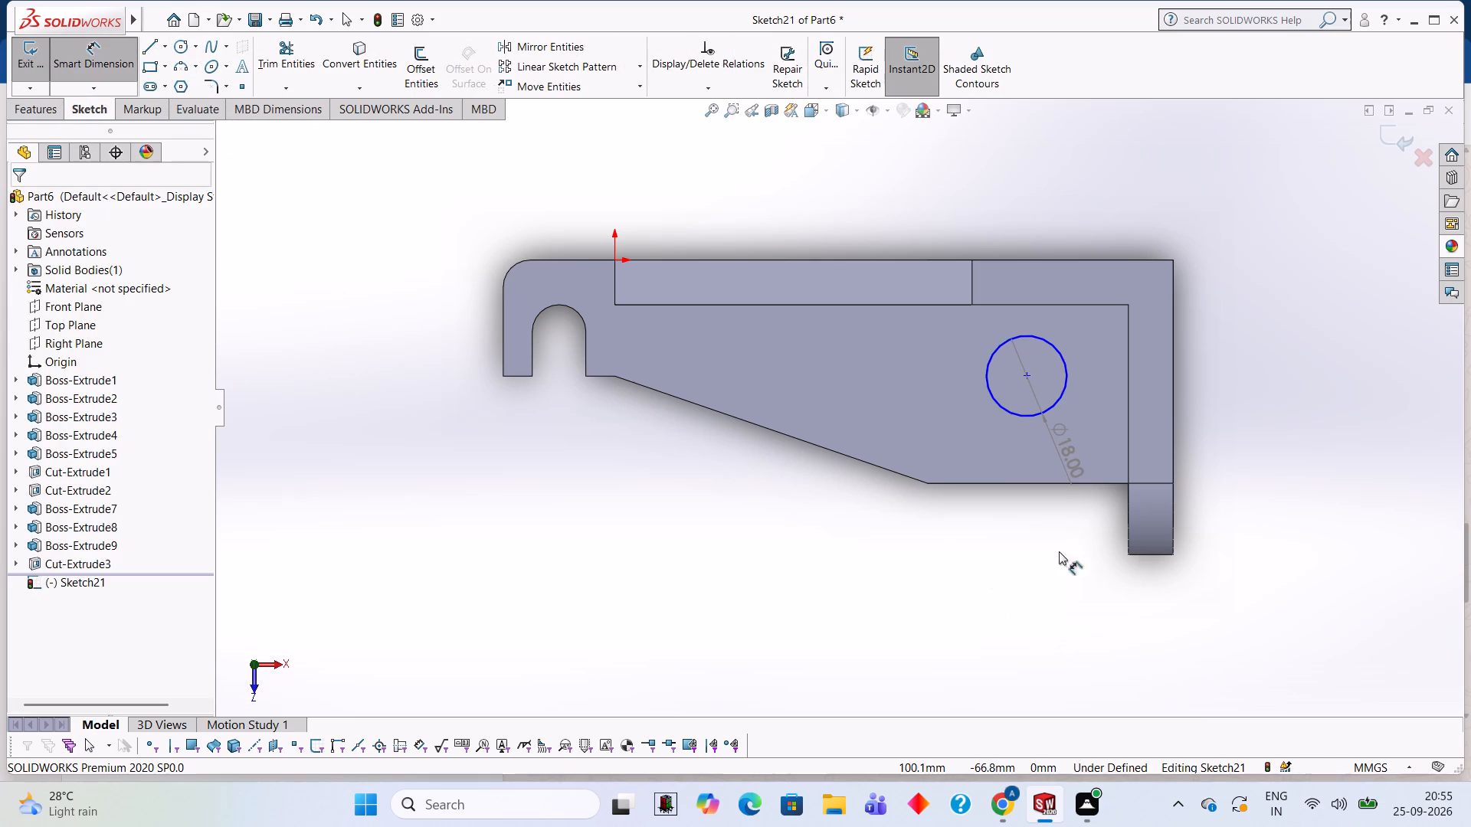
click(1024, 373)
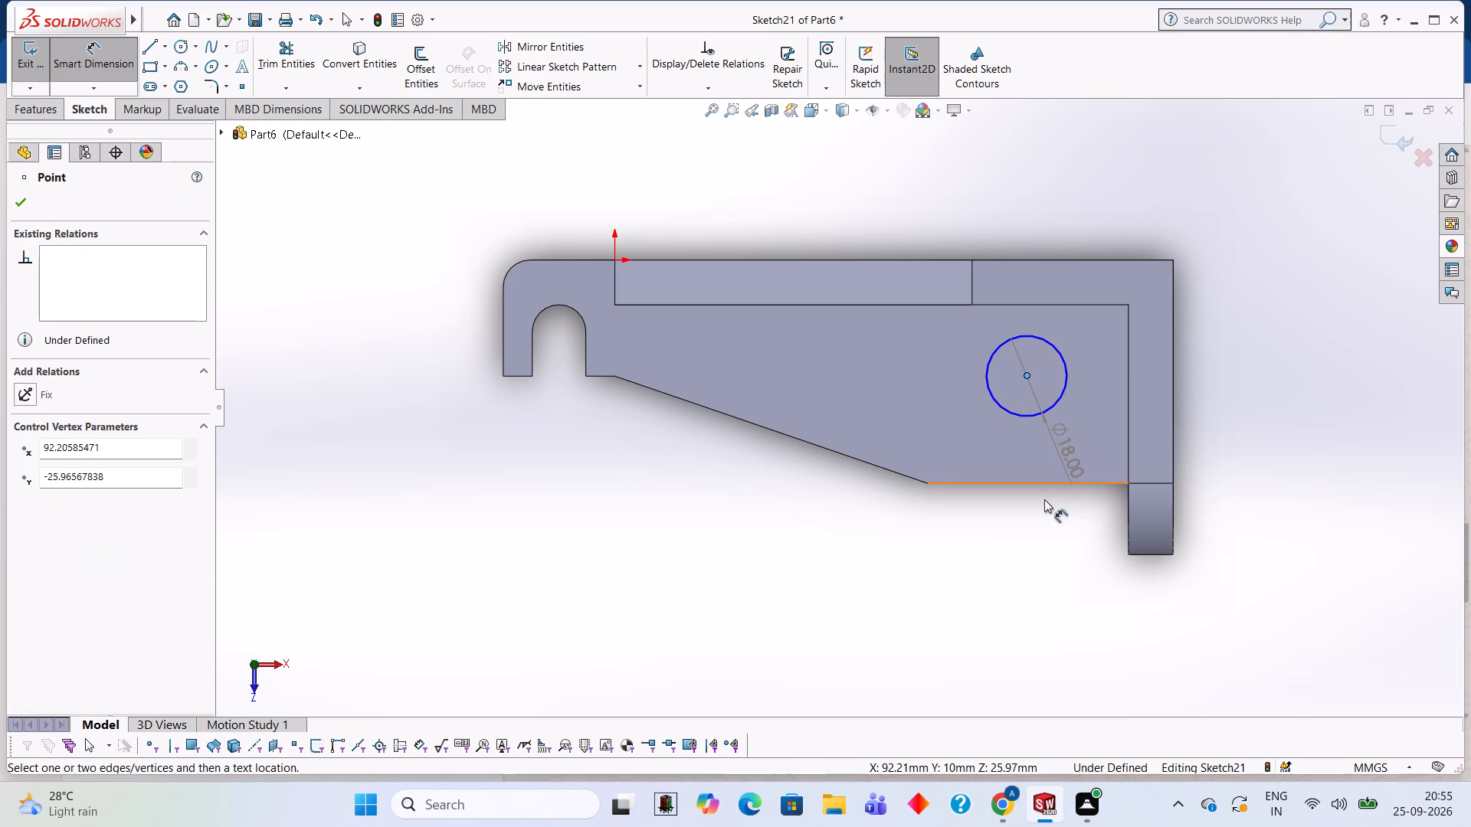
click(1044, 482)
click(651, 466)
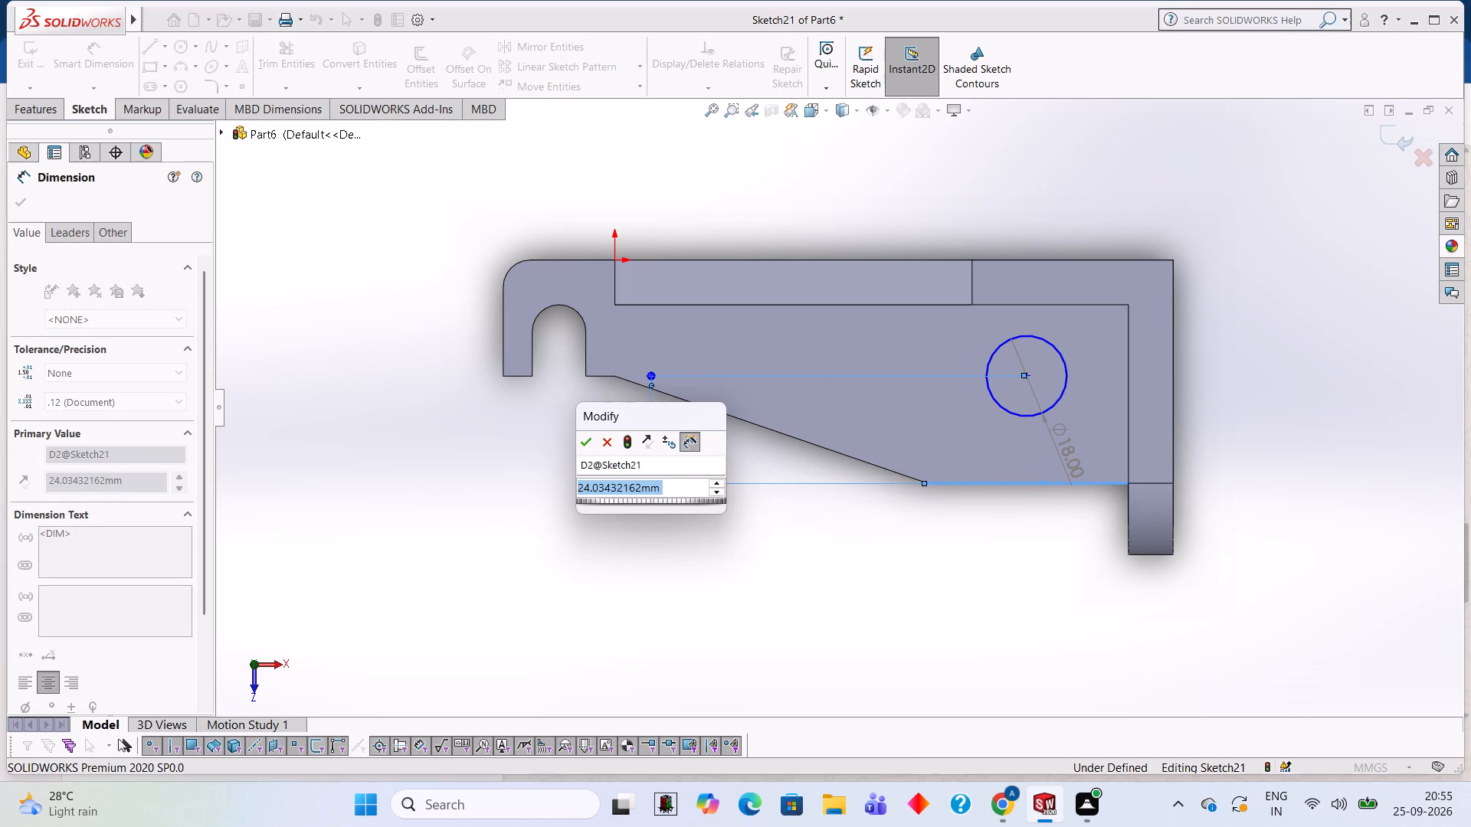
text(25)
key(Return)
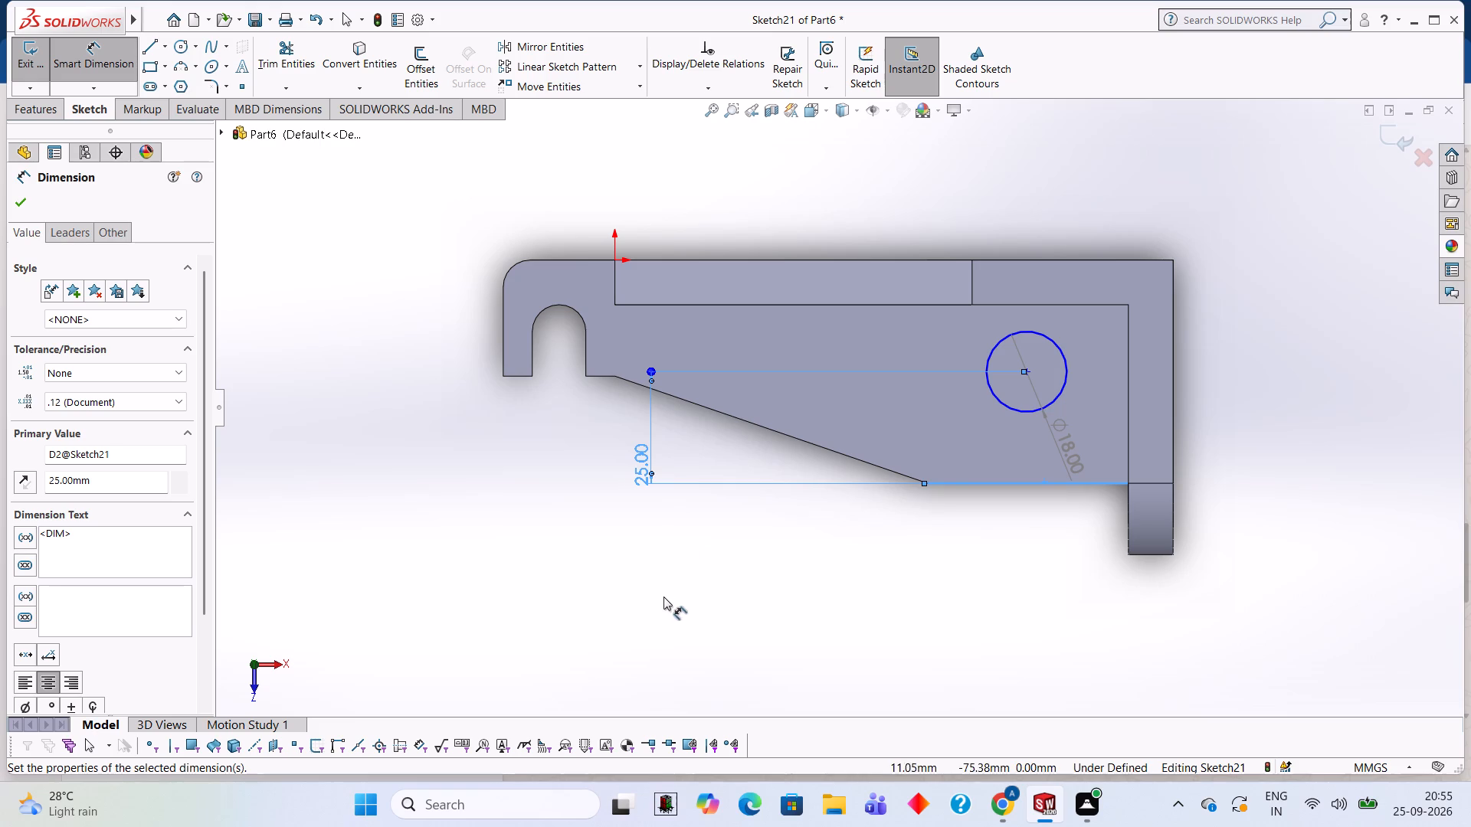
Cut-extrude the 18 mm circle 10 mm down through the base plate.
middle_drag(679, 551, 686, 551)
middle_drag(686, 551, 675, 323)
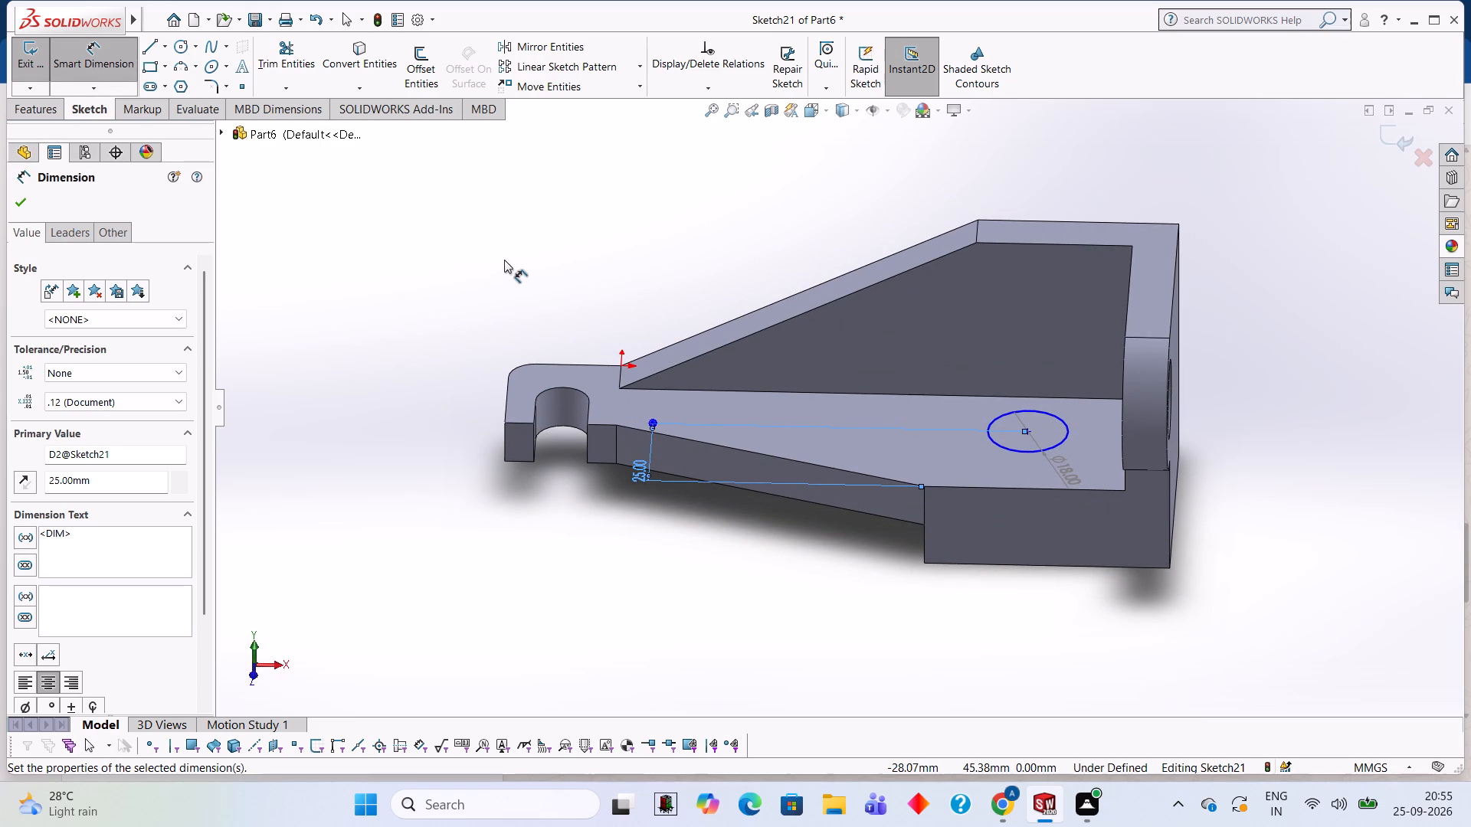
middle_drag(504, 260, 519, 242)
middle_drag(519, 242, 527, 247)
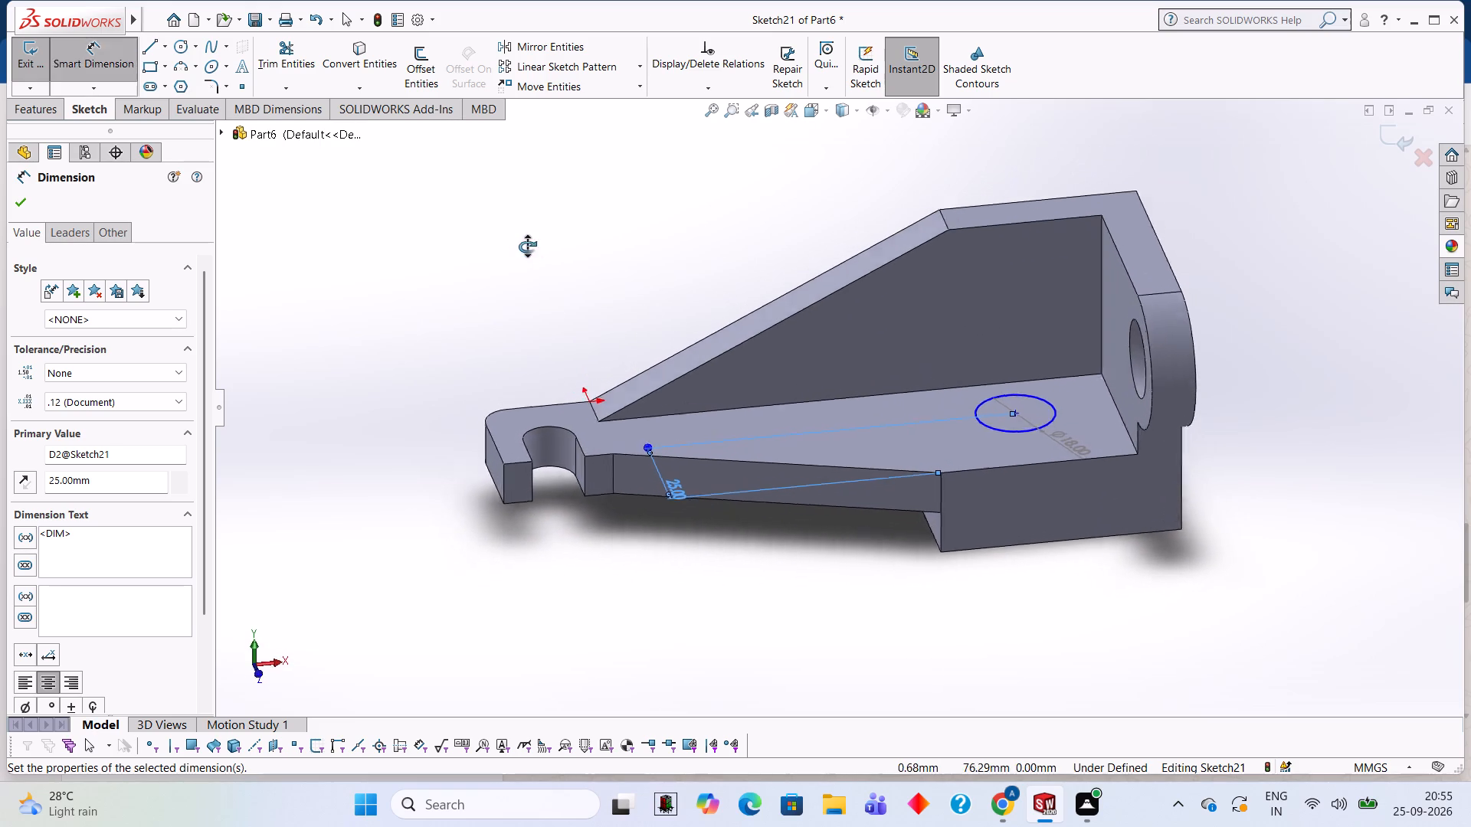
middle_drag(527, 247, 516, 302)
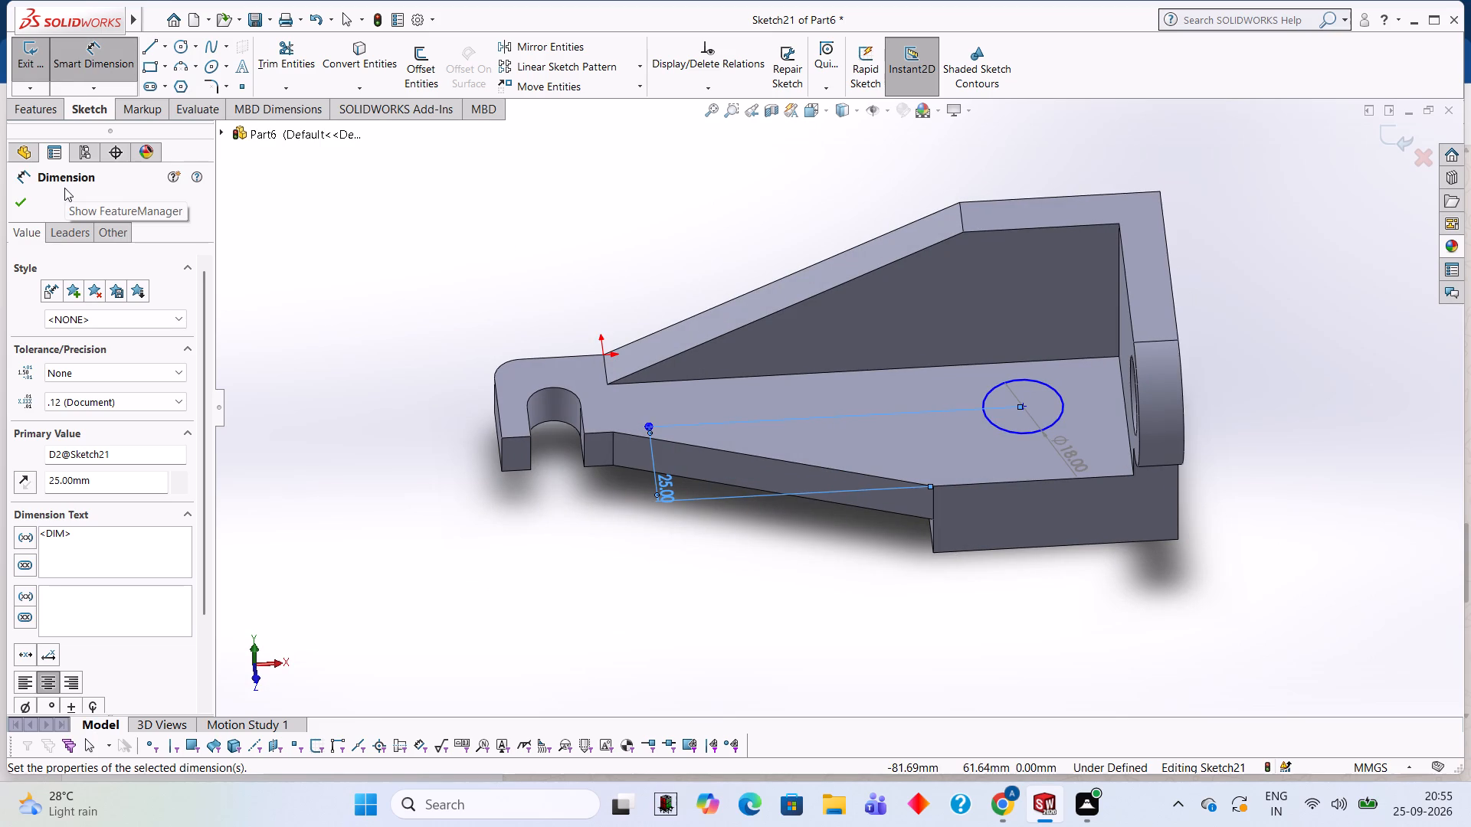
click(48, 113)
click(285, 57)
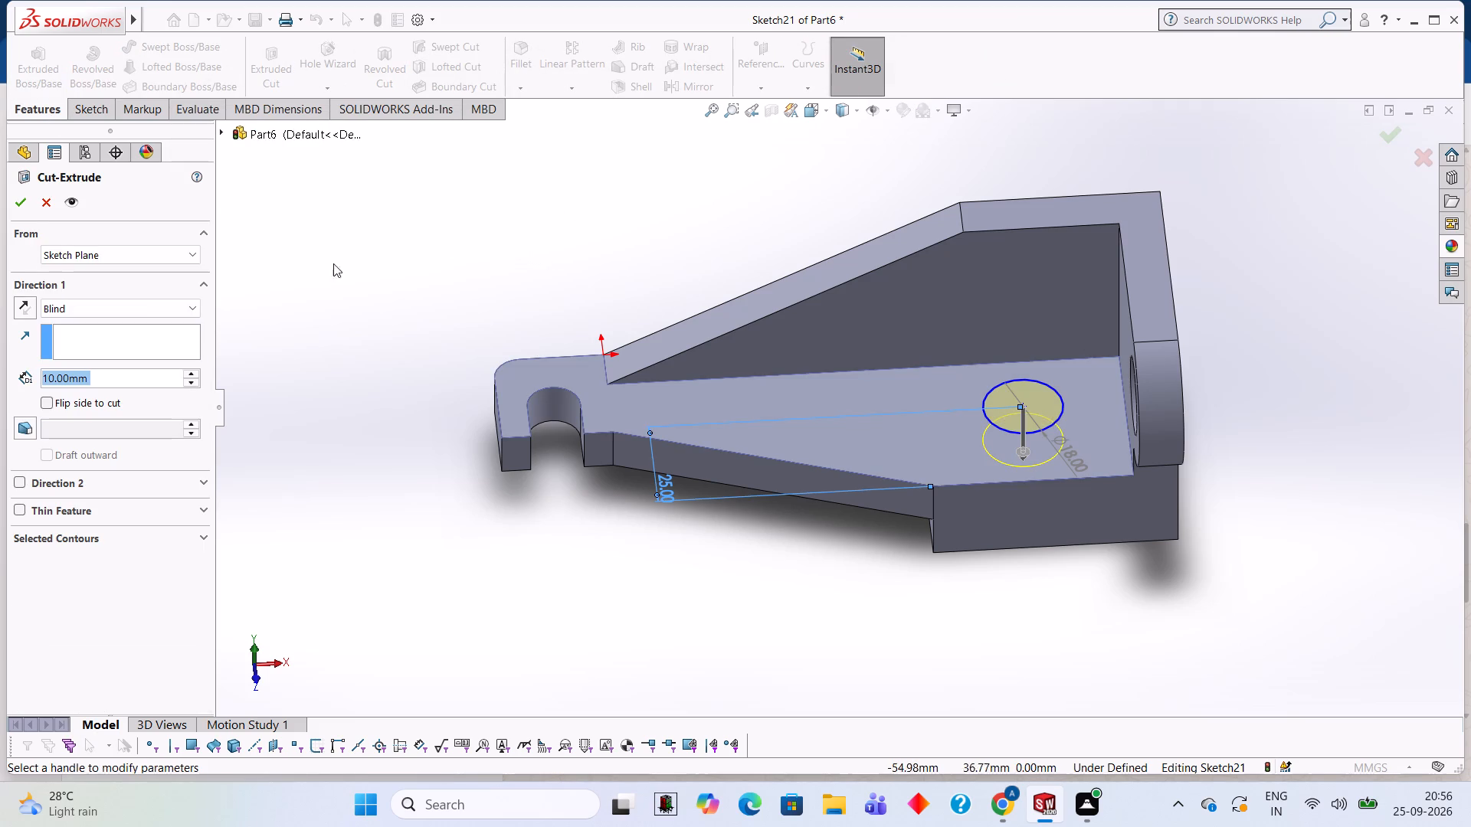
click(24, 203)
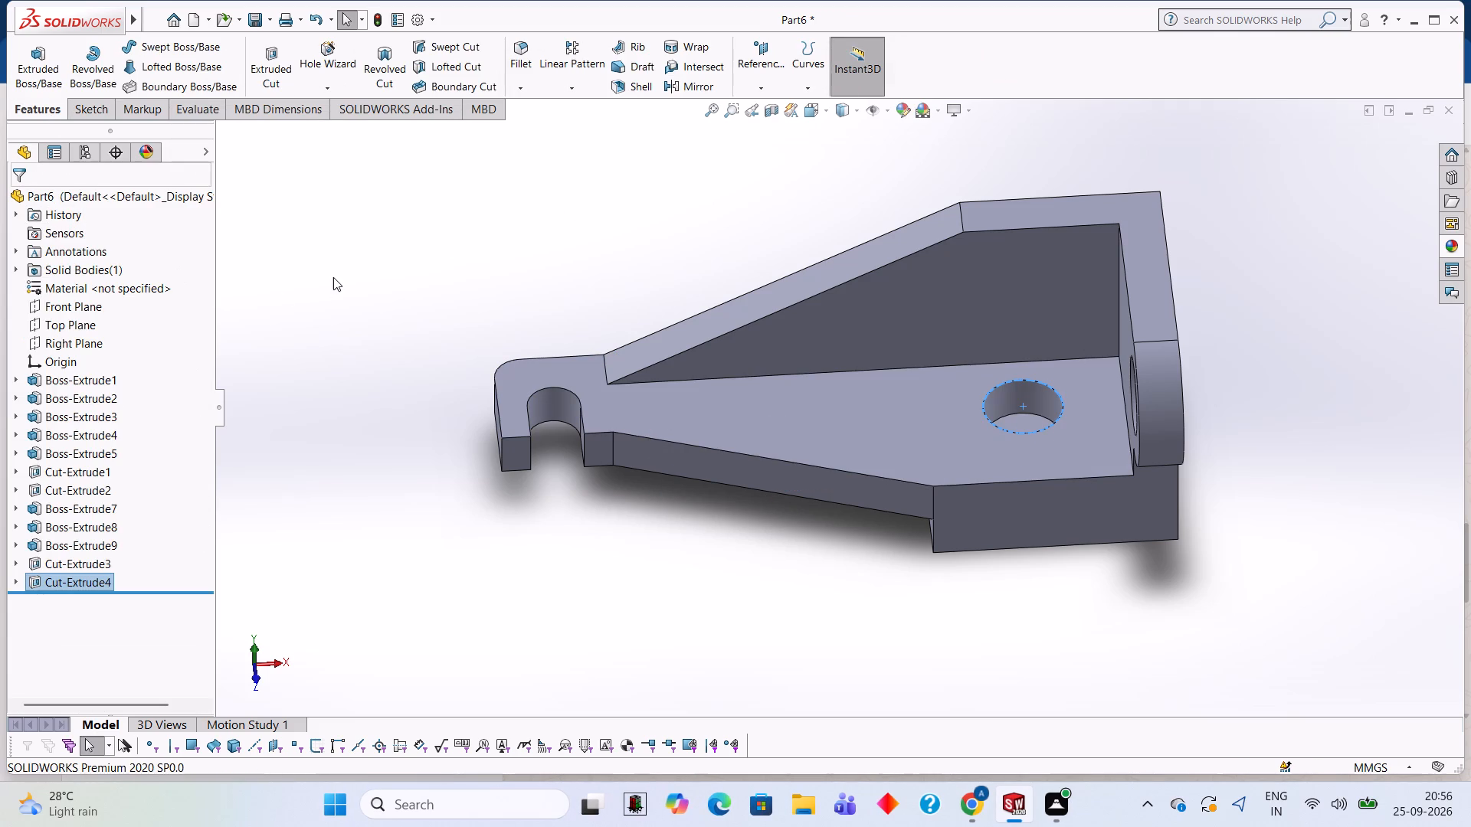
Examine the bracket and its holes in the base plate and end wall from several angles.
middle_drag(333, 277, 359, 209)
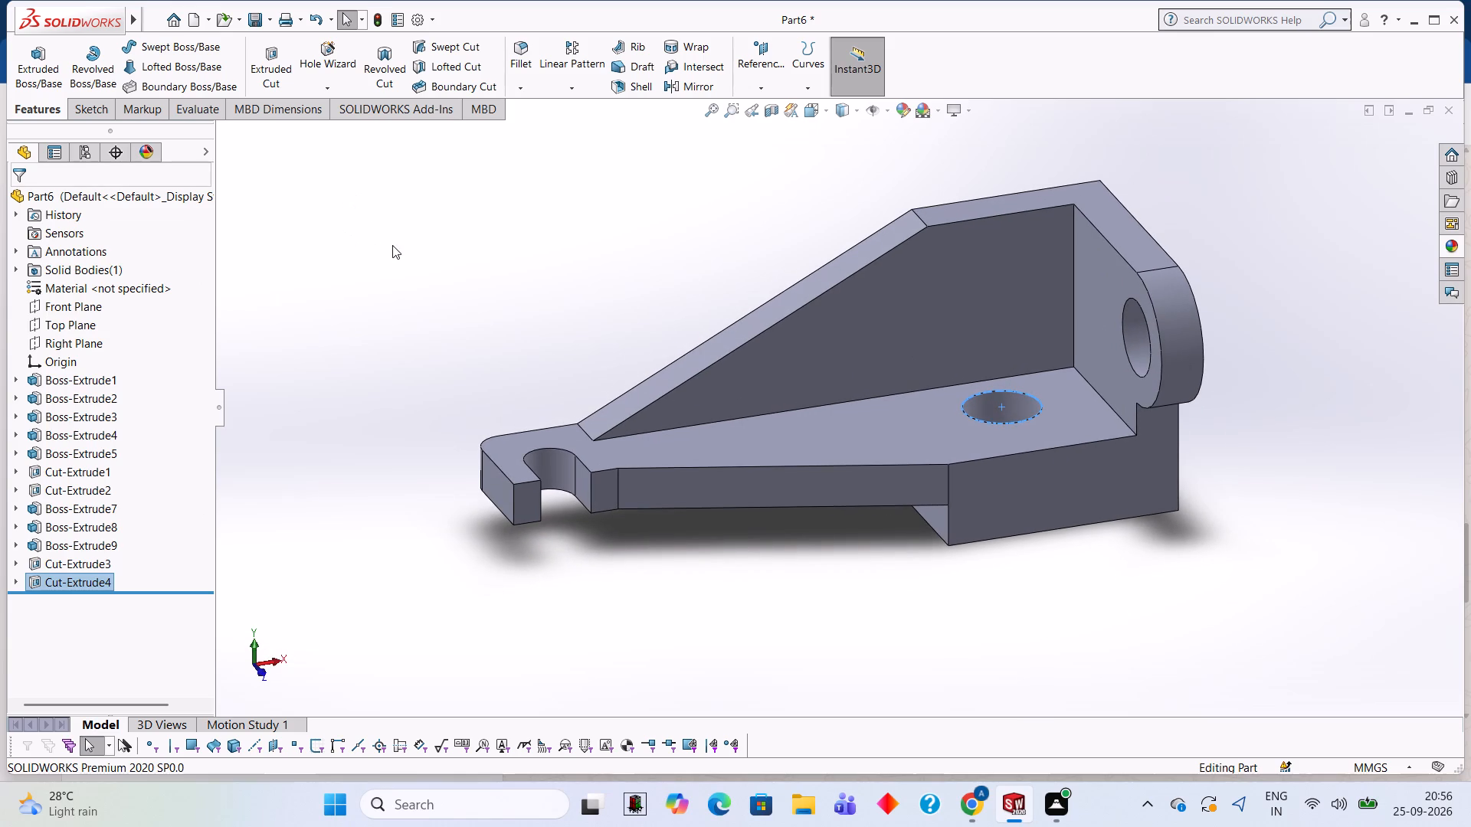
click(392, 245)
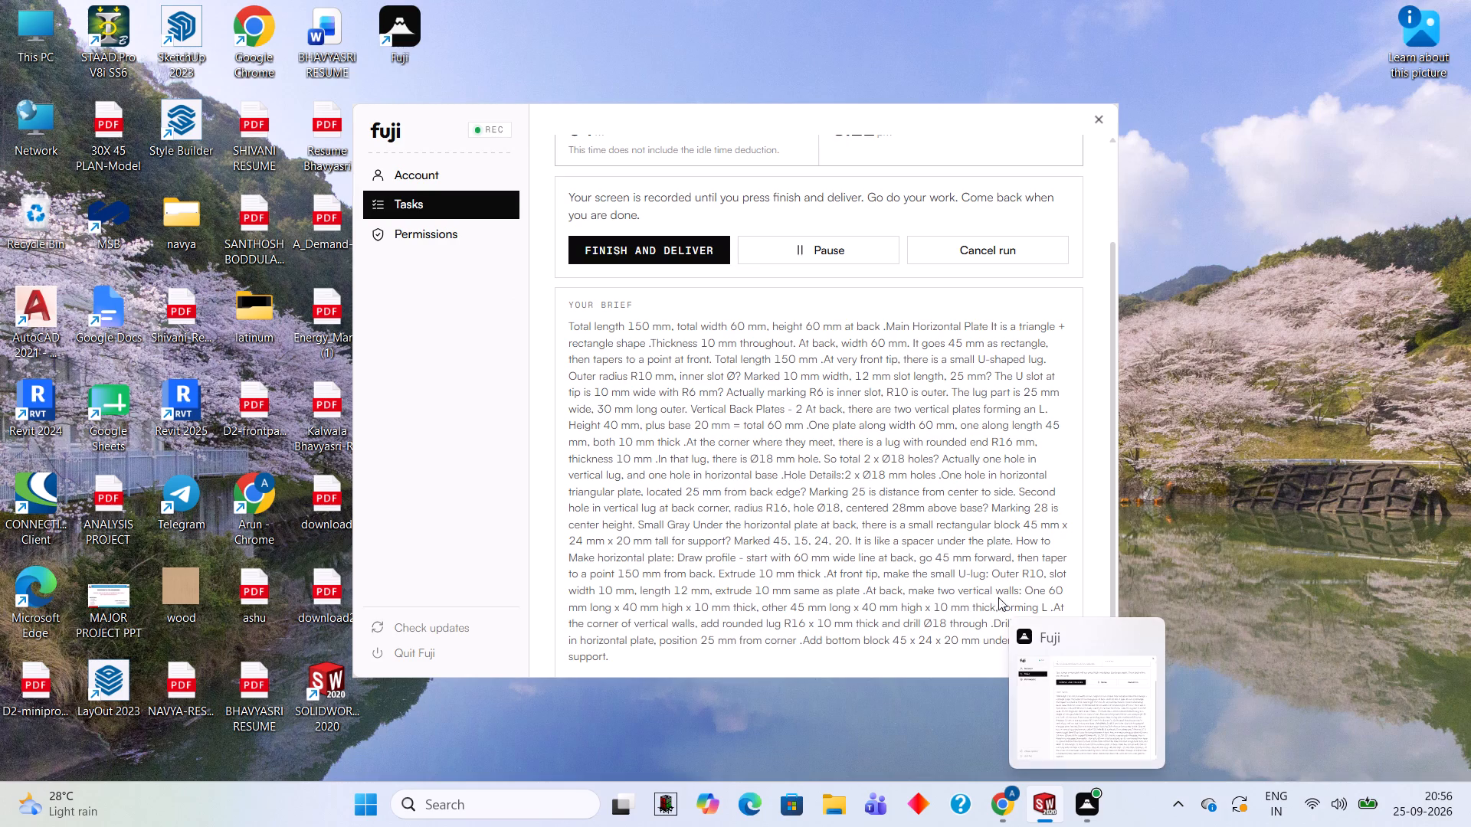
middle_drag(1276, 309, 1284, 296)
middle_click(1098, 492)
middle_drag(1091, 569, 1099, 572)
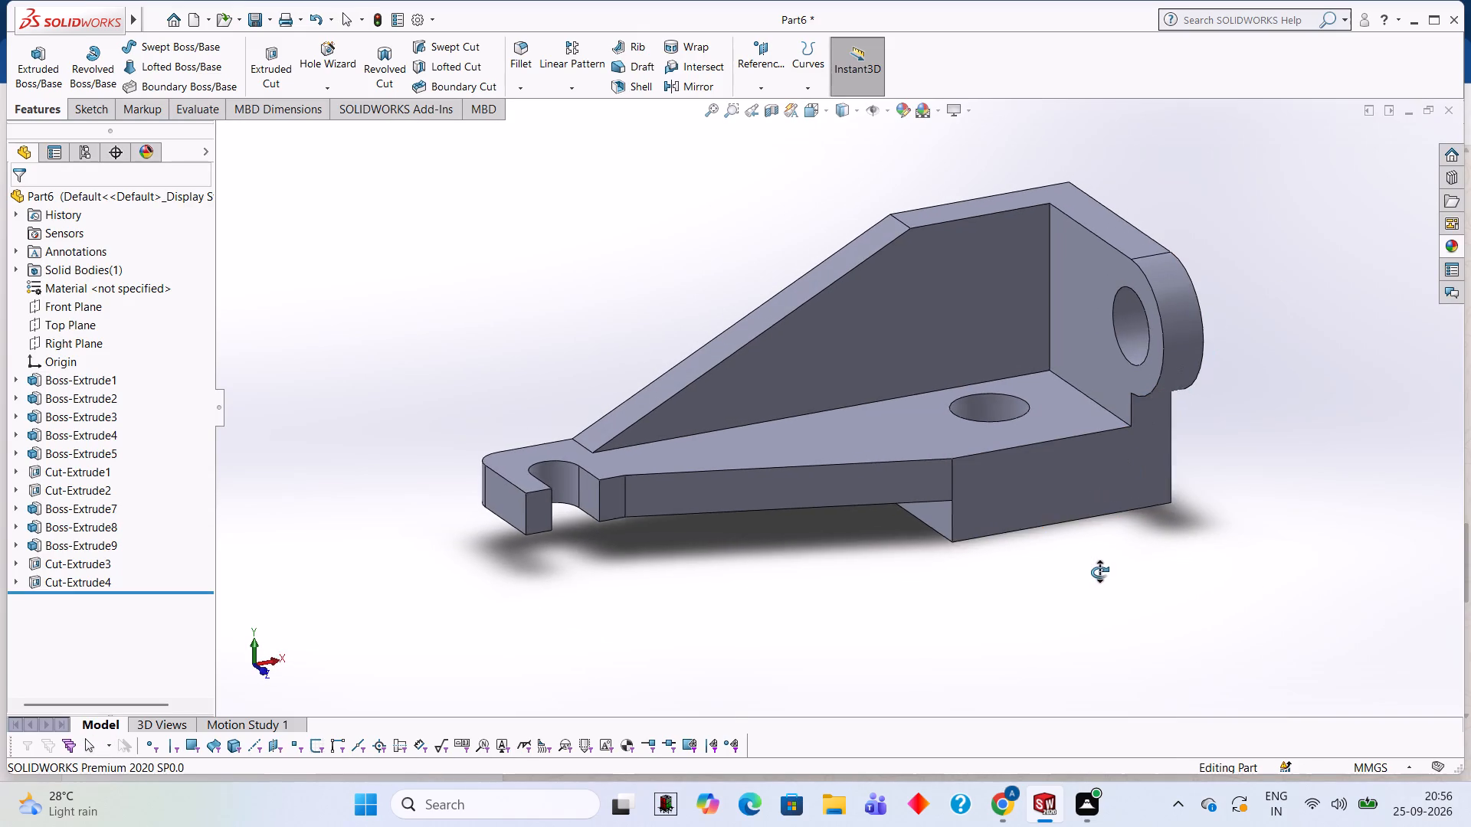
middle_drag(1099, 572, 1117, 533)
middle_drag(1233, 270, 1214, 338)
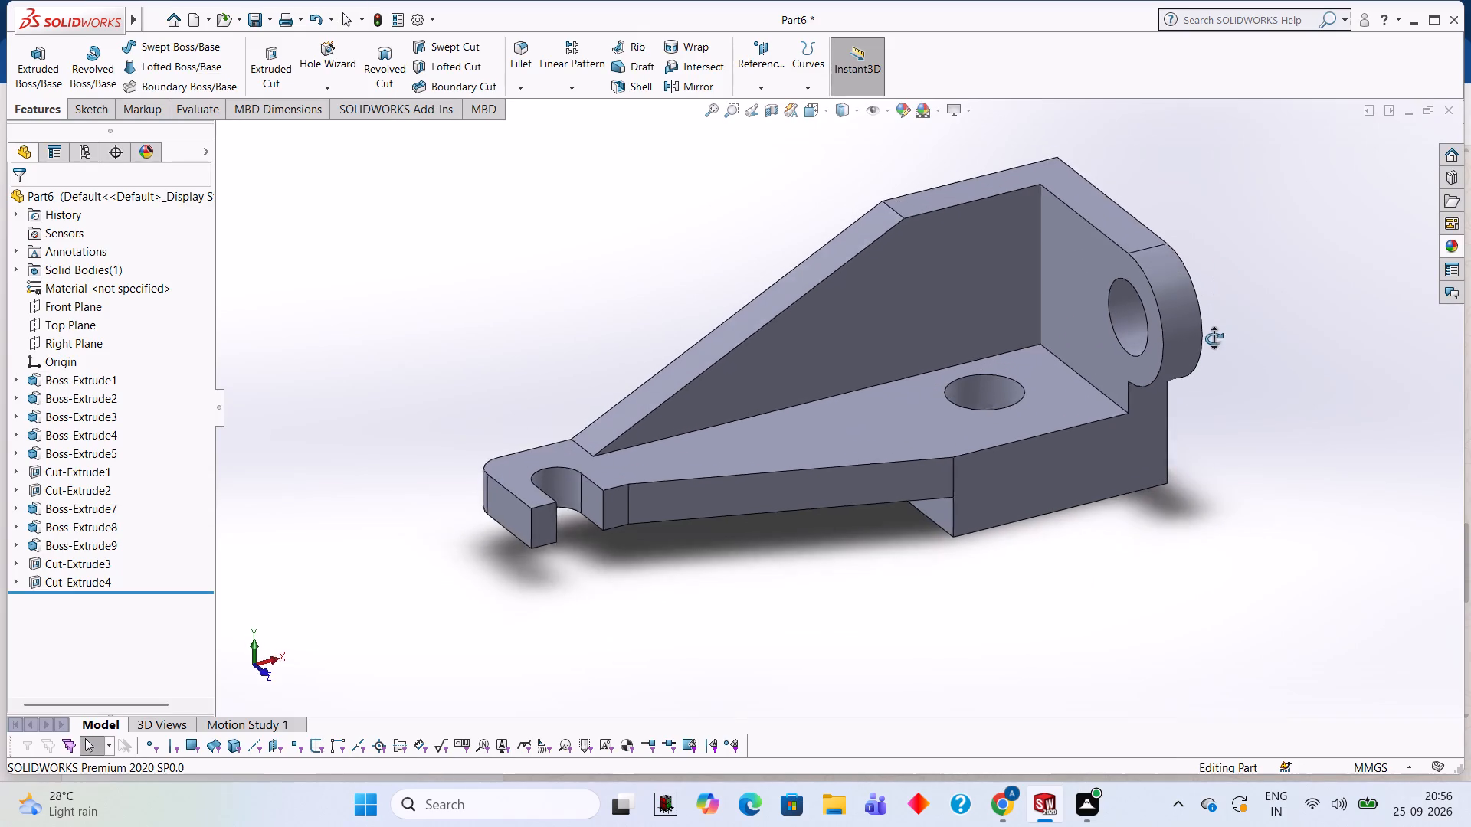
middle_drag(1214, 338, 1213, 379)
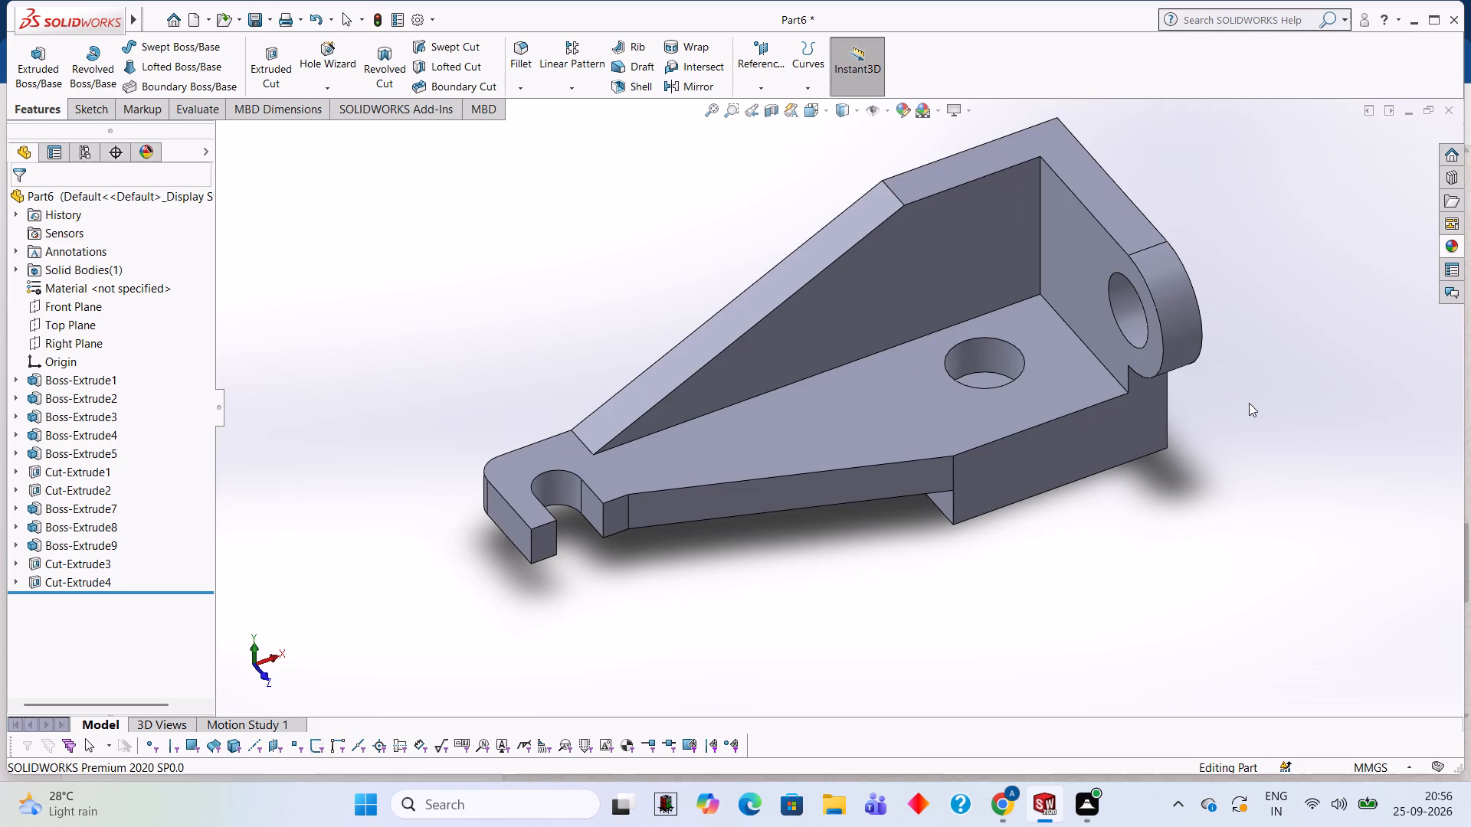
middle_drag(1249, 403, 1260, 433)
middle_drag(1198, 479, 1197, 442)
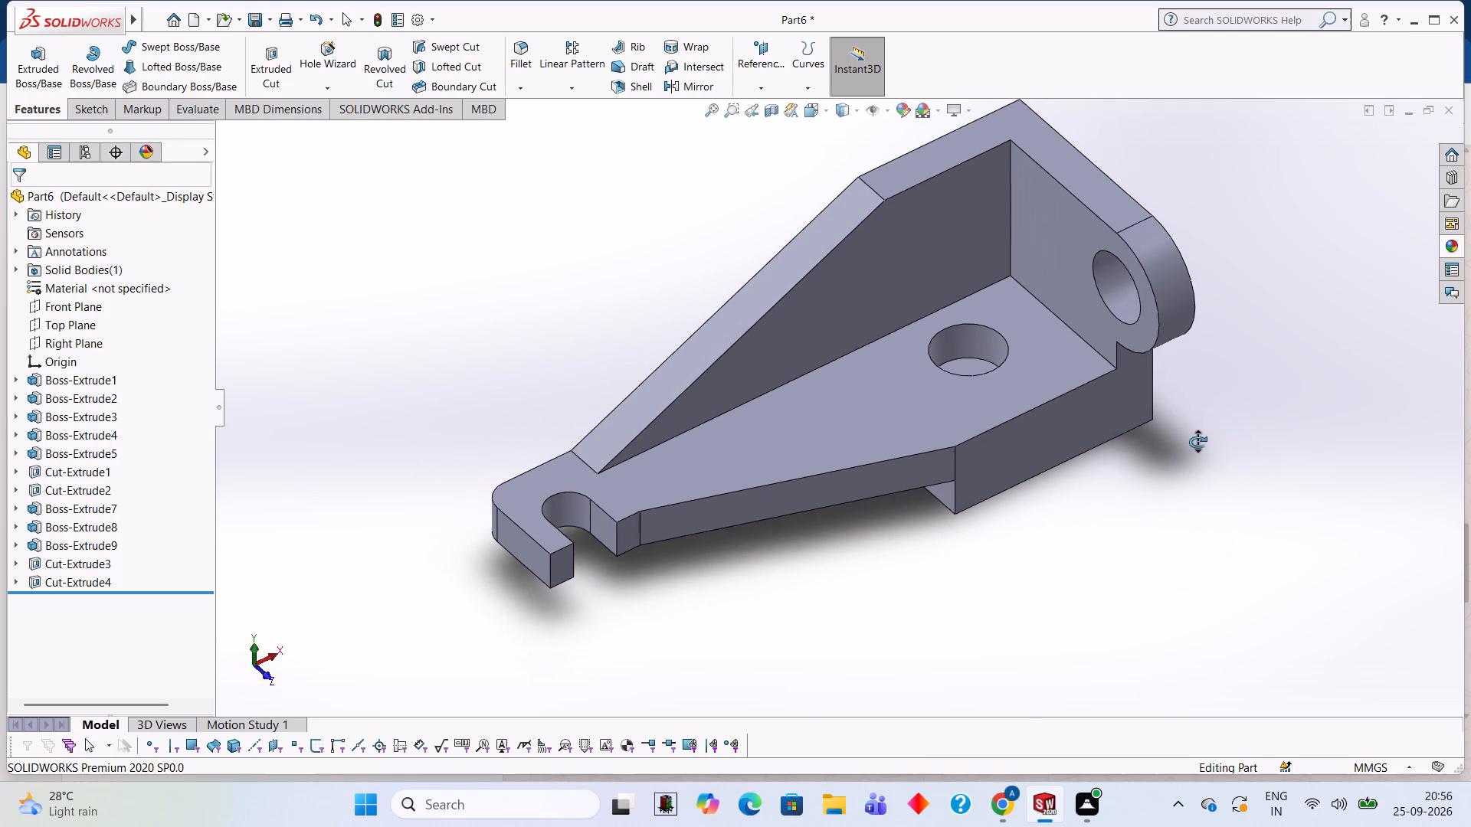
middle_drag(1197, 442, 1202, 415)
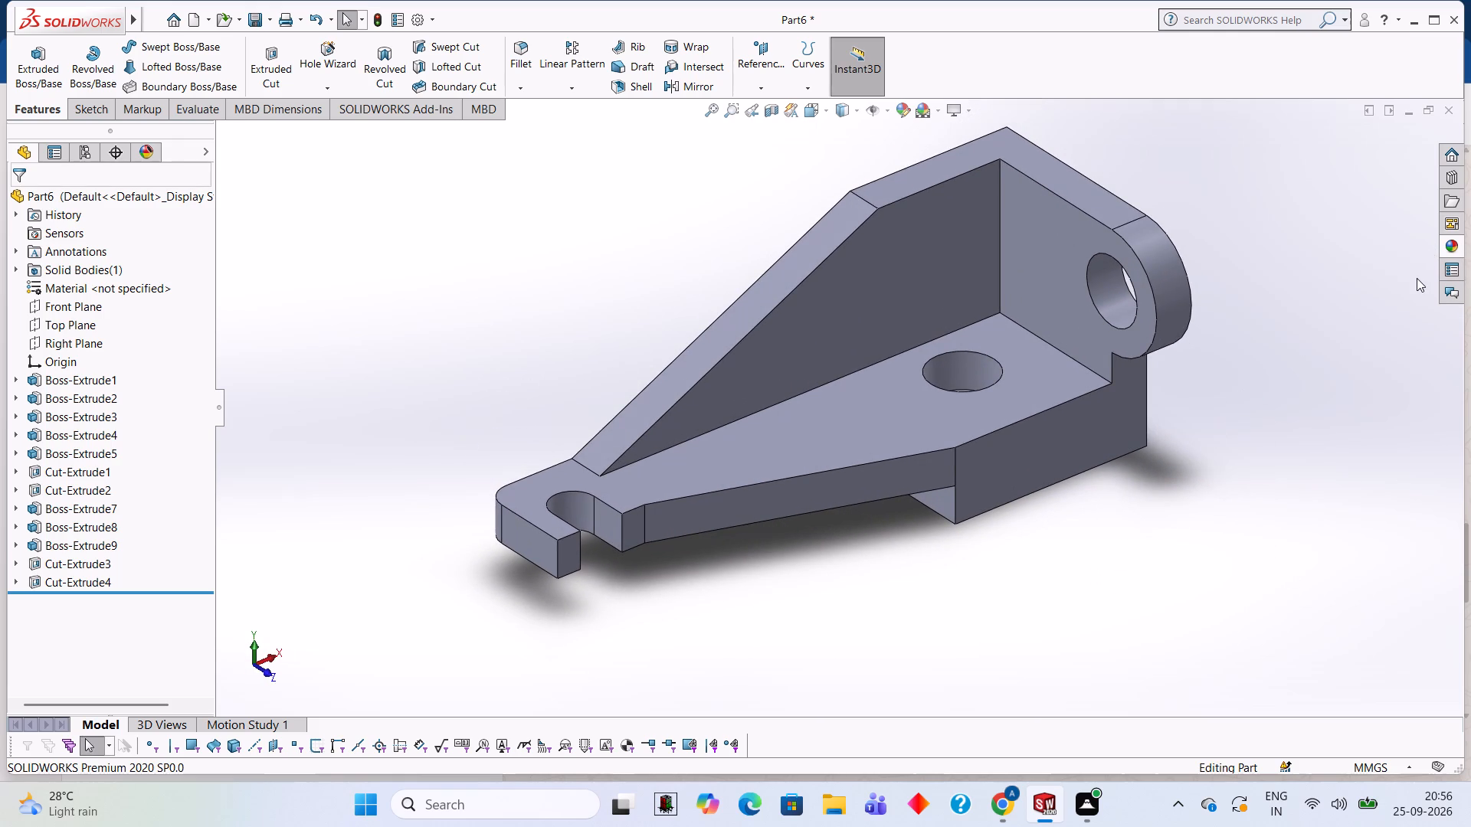
Apply the Red LED appearance to the entire bracket.
click(1463, 244)
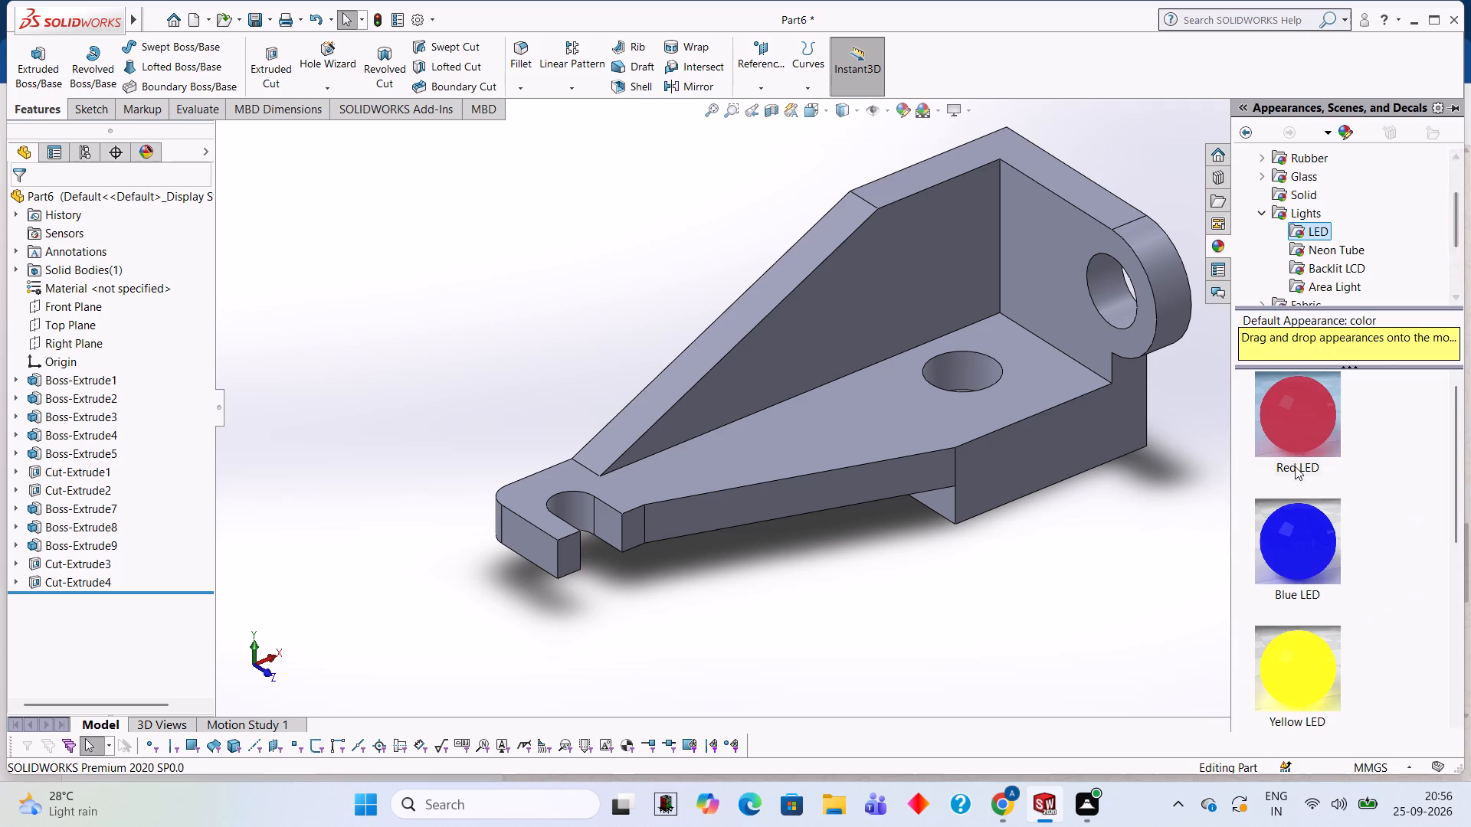
drag(1306, 434, 926, 428)
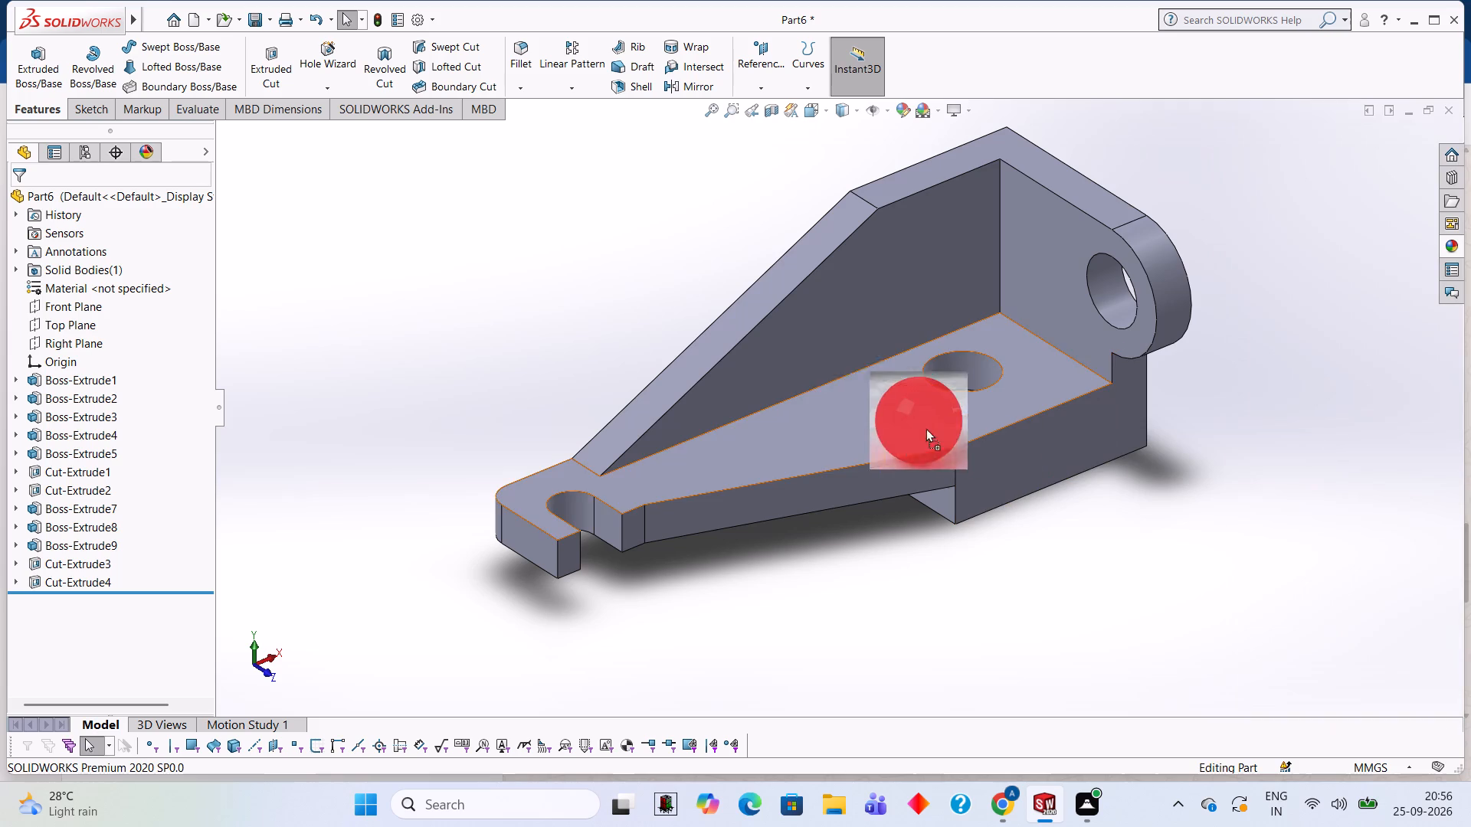
drag(926, 428, 869, 410)
click(909, 413)
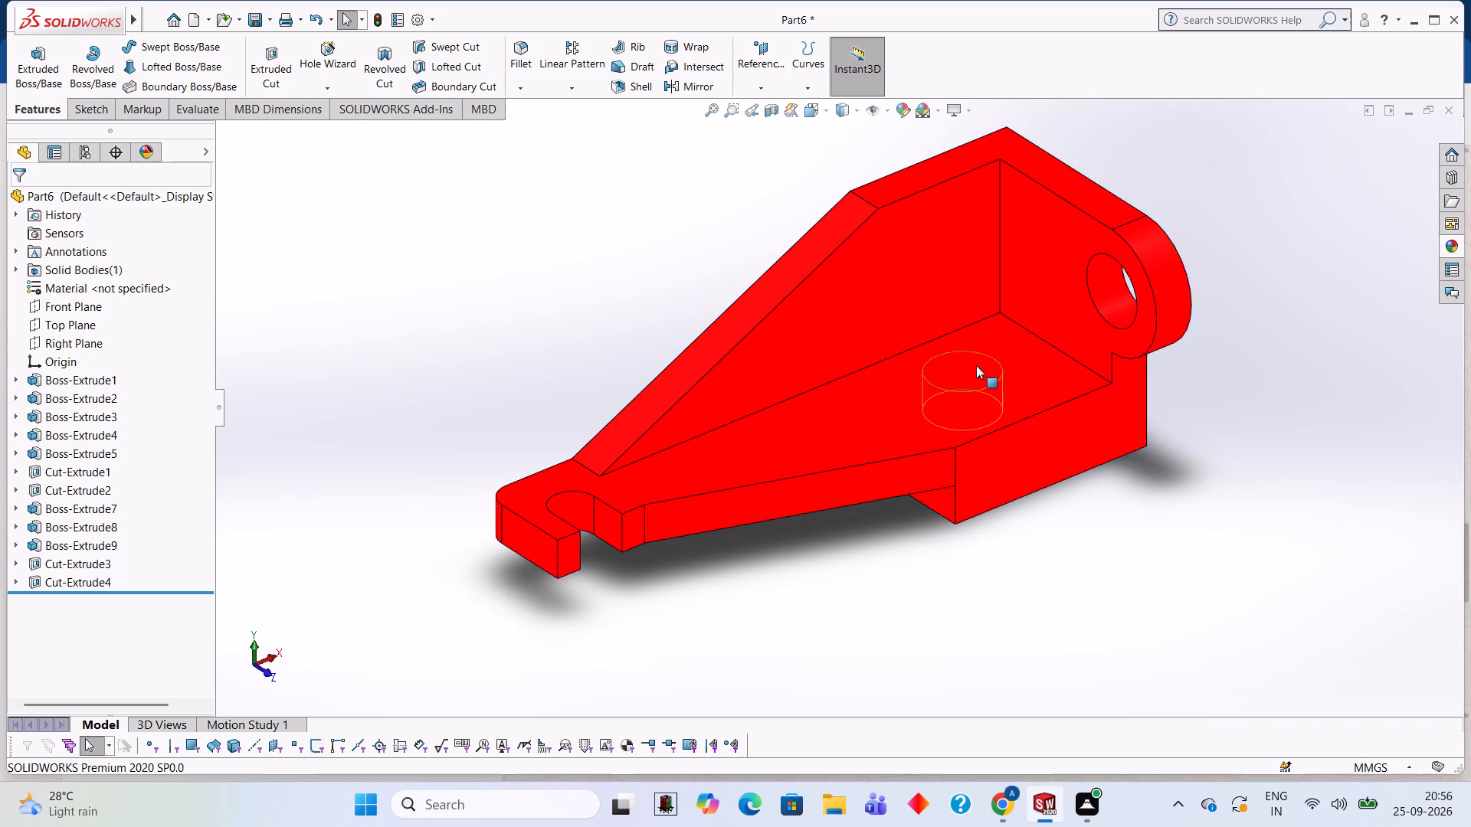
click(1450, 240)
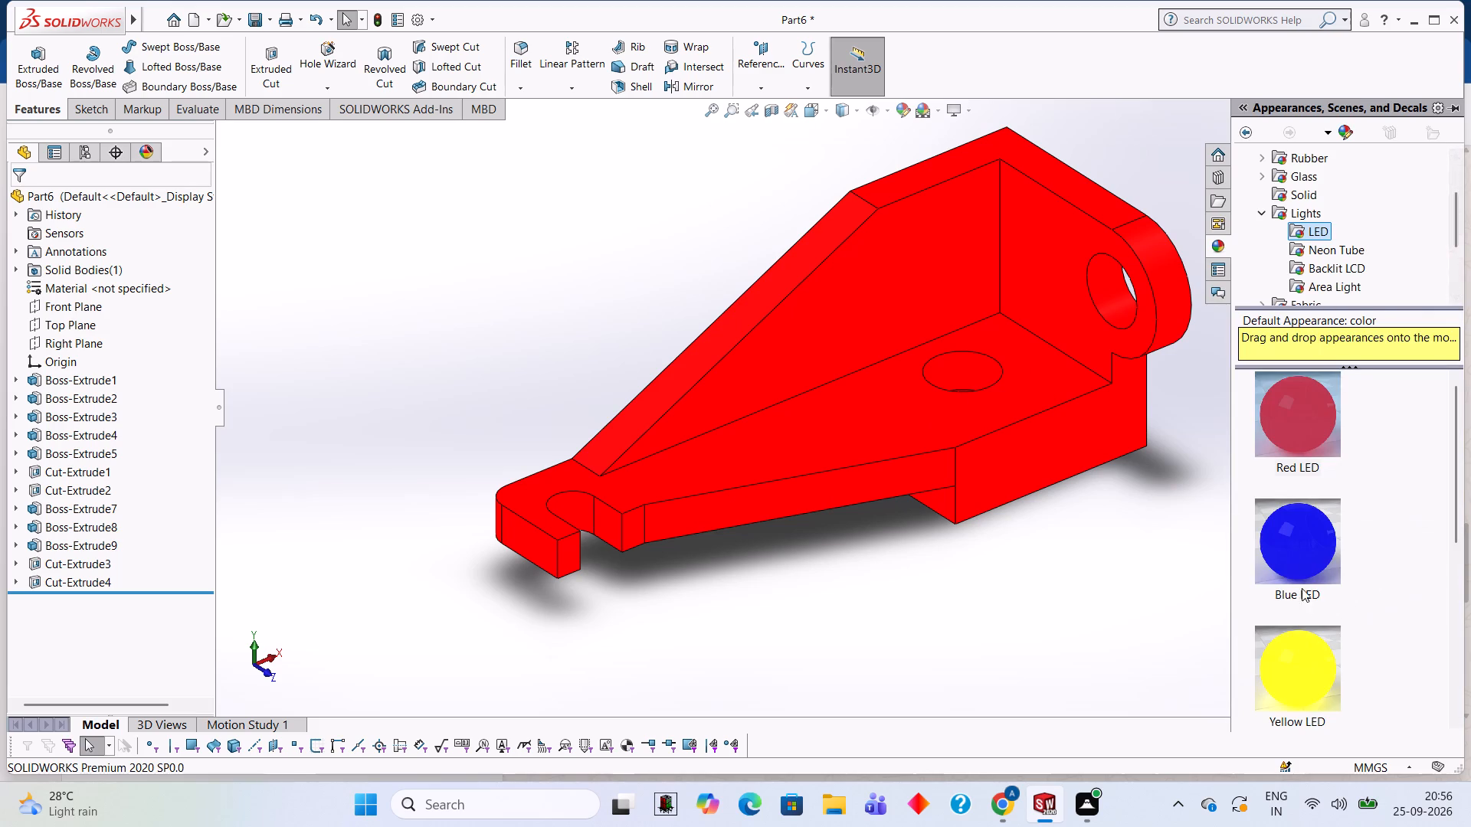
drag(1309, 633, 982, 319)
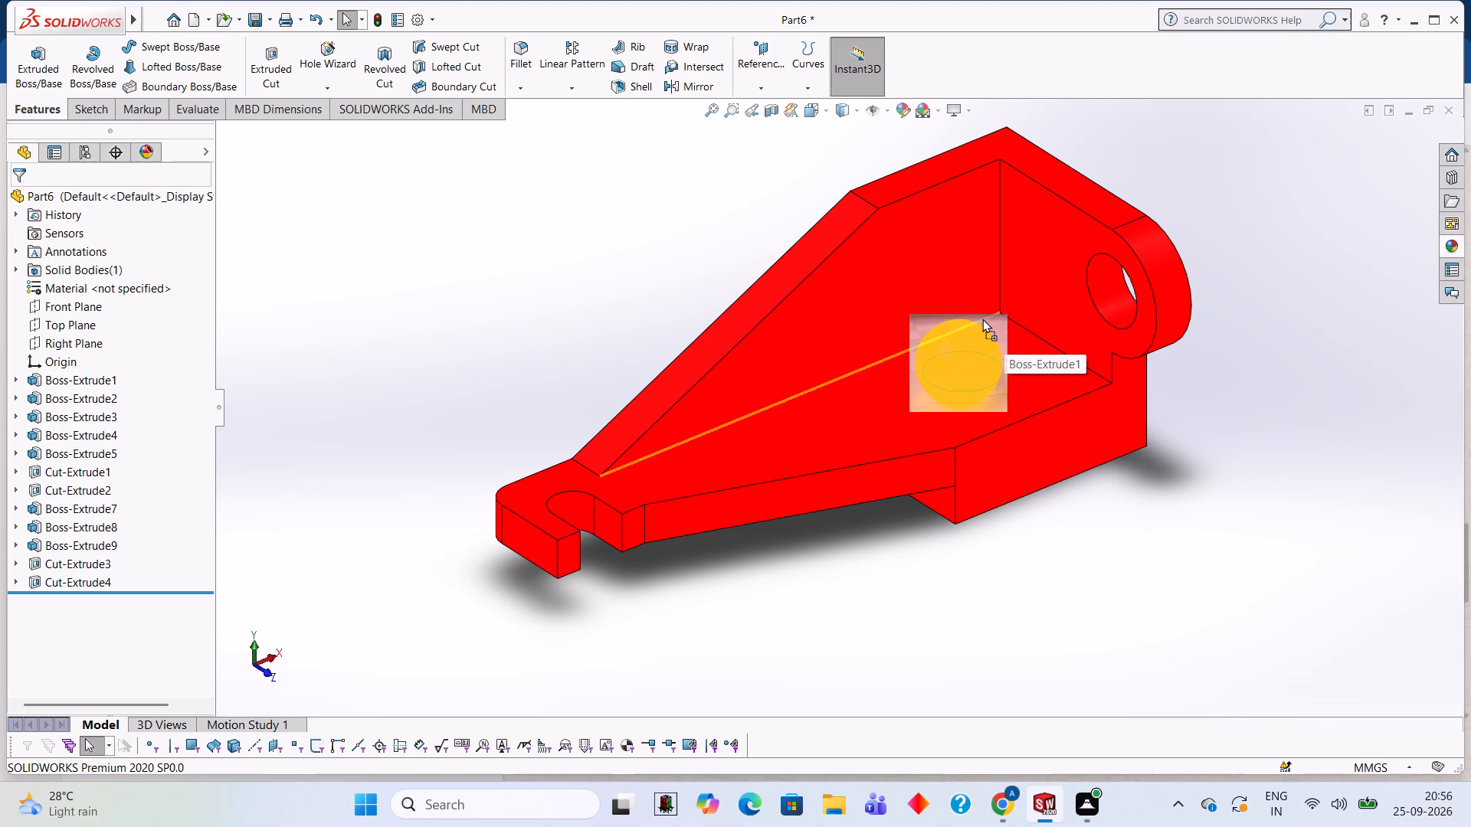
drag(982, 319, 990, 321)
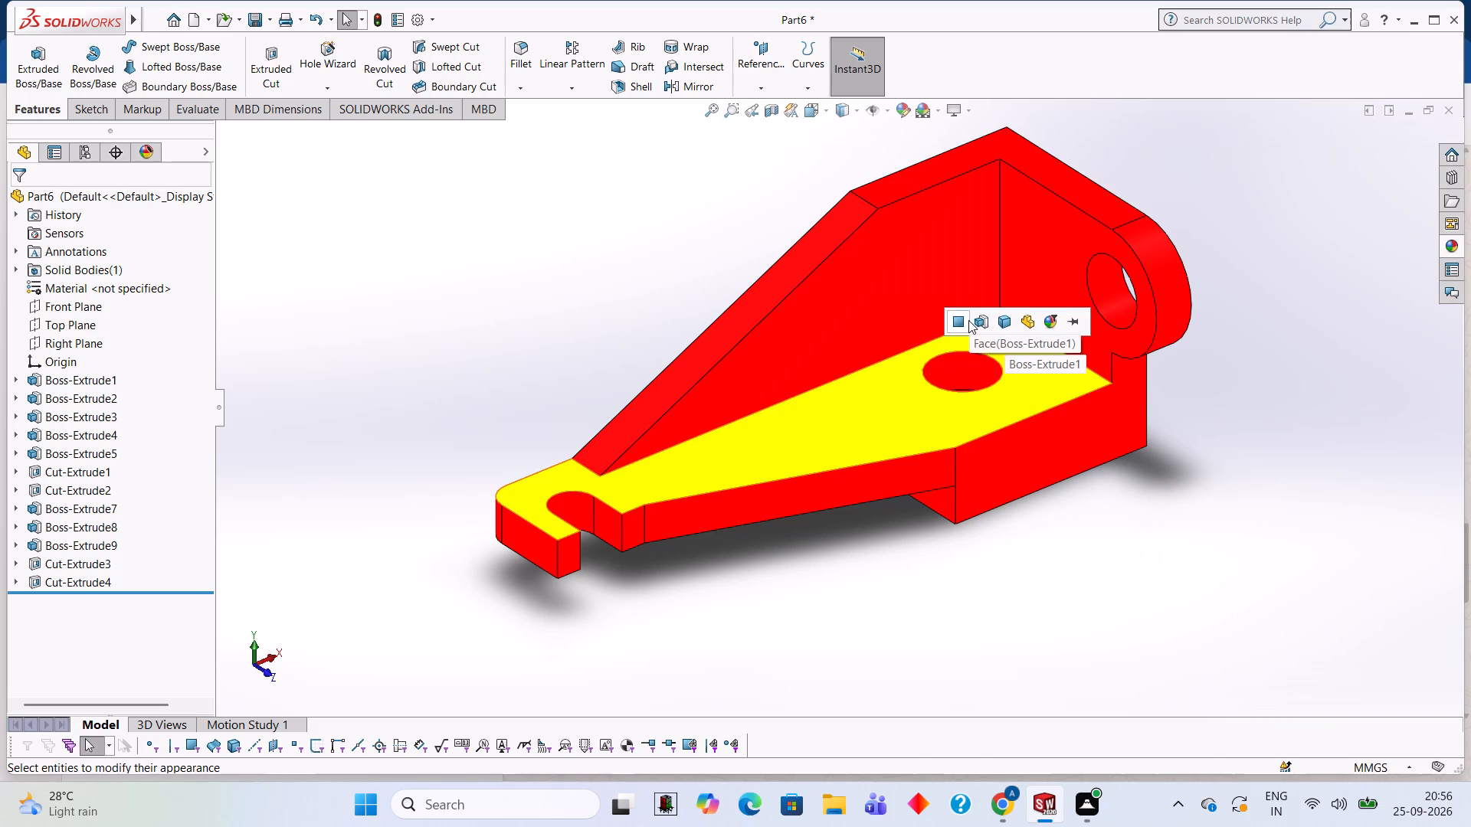
Apply the Yellow LED appearance to only the inner cylindrical face of the base plate's hole.
middle_drag(1282, 299, 1286, 426)
scroll(948, 264, down, 2)
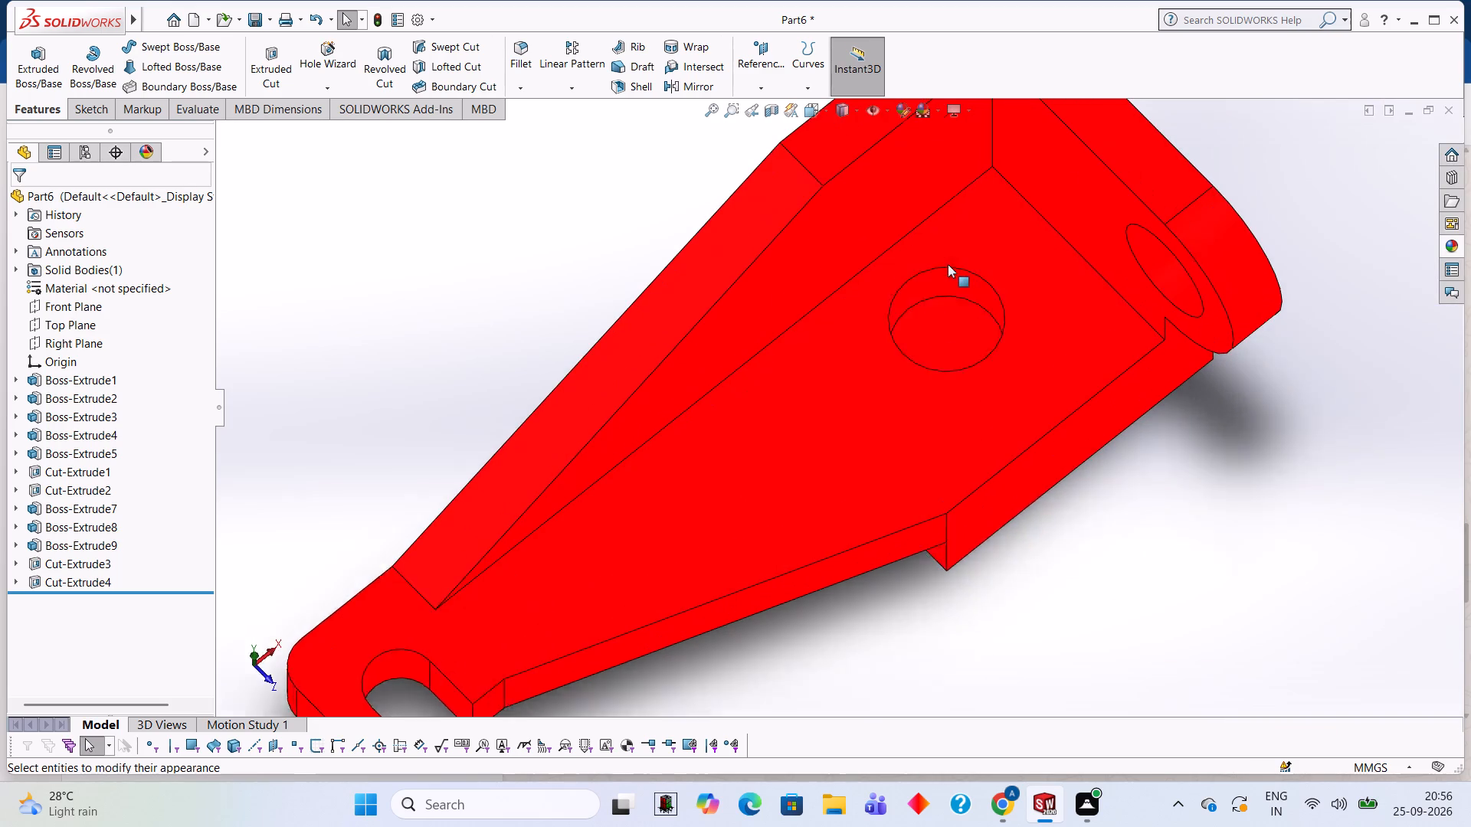
scroll(948, 264, down, 1)
click(1453, 251)
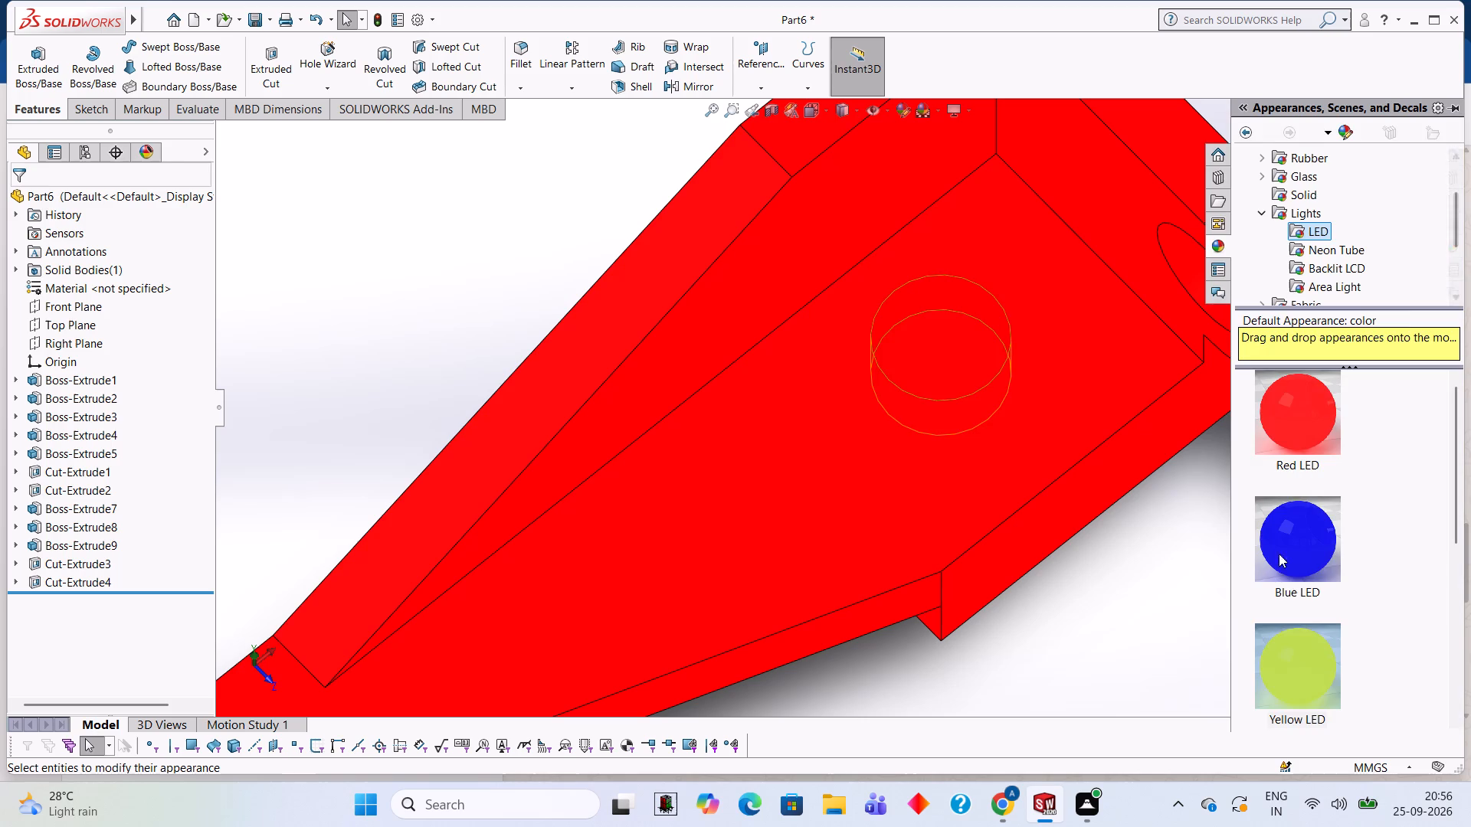
drag(1286, 639, 950, 283)
click(950, 283)
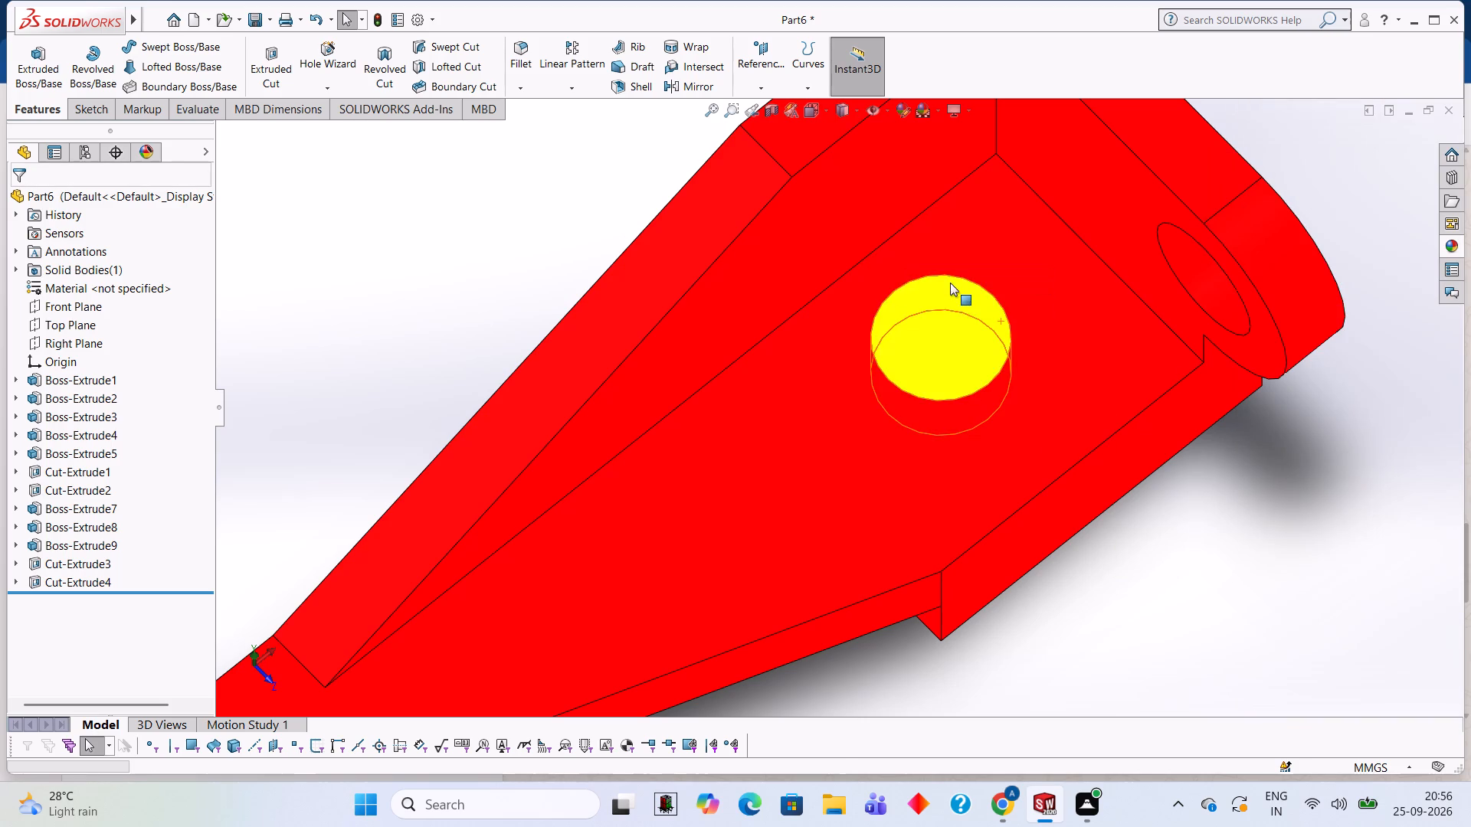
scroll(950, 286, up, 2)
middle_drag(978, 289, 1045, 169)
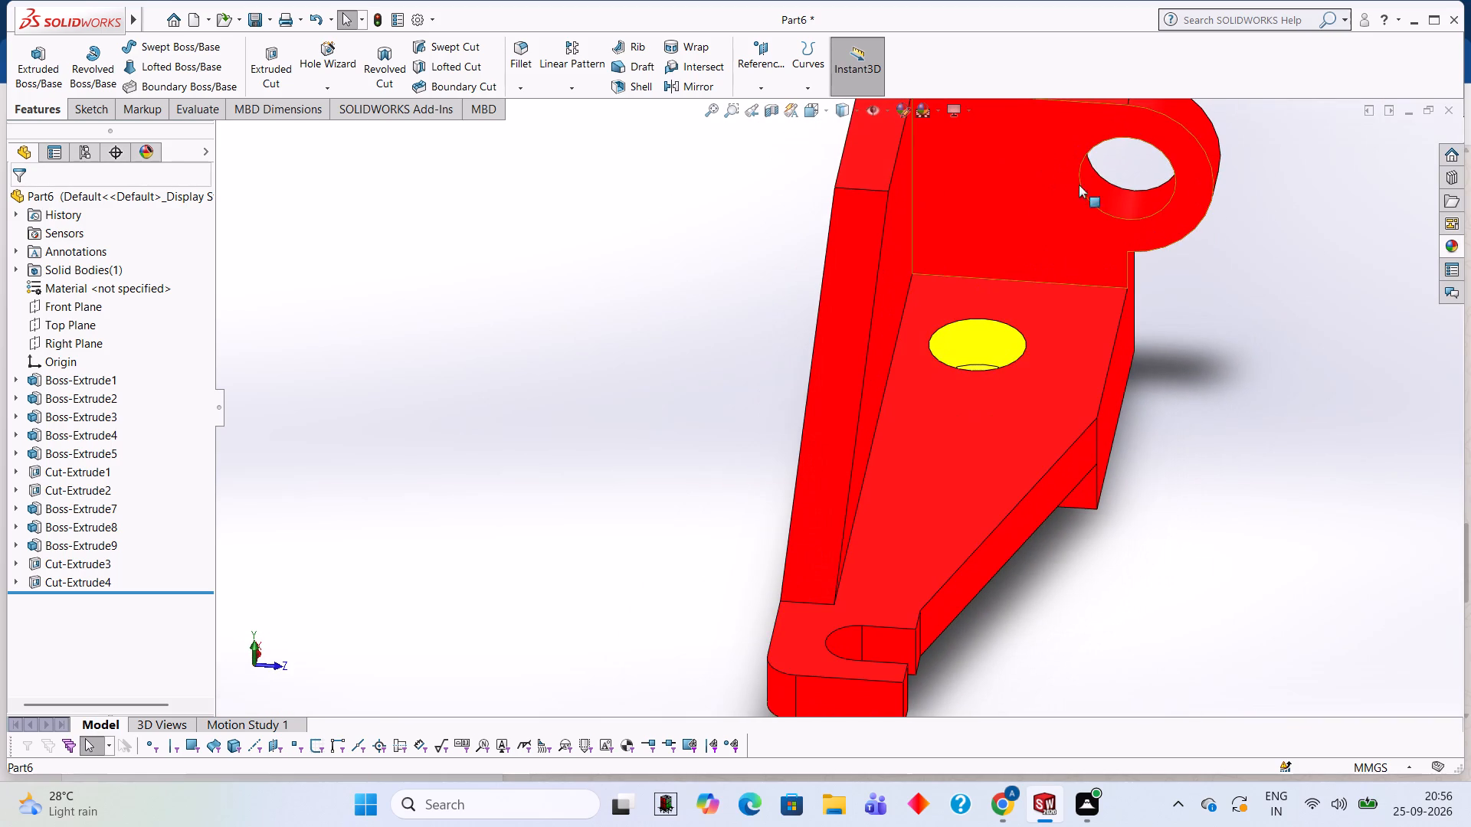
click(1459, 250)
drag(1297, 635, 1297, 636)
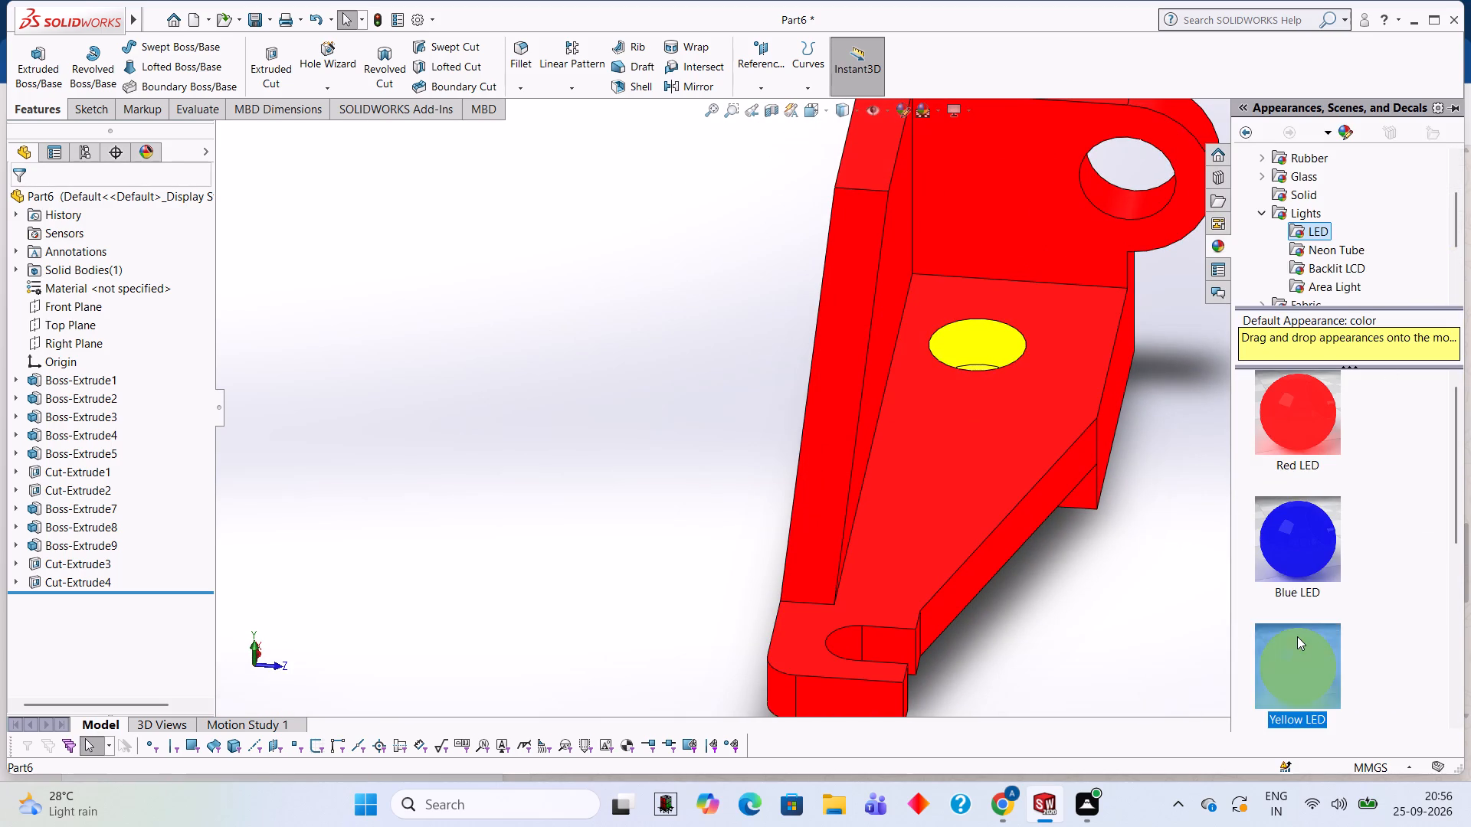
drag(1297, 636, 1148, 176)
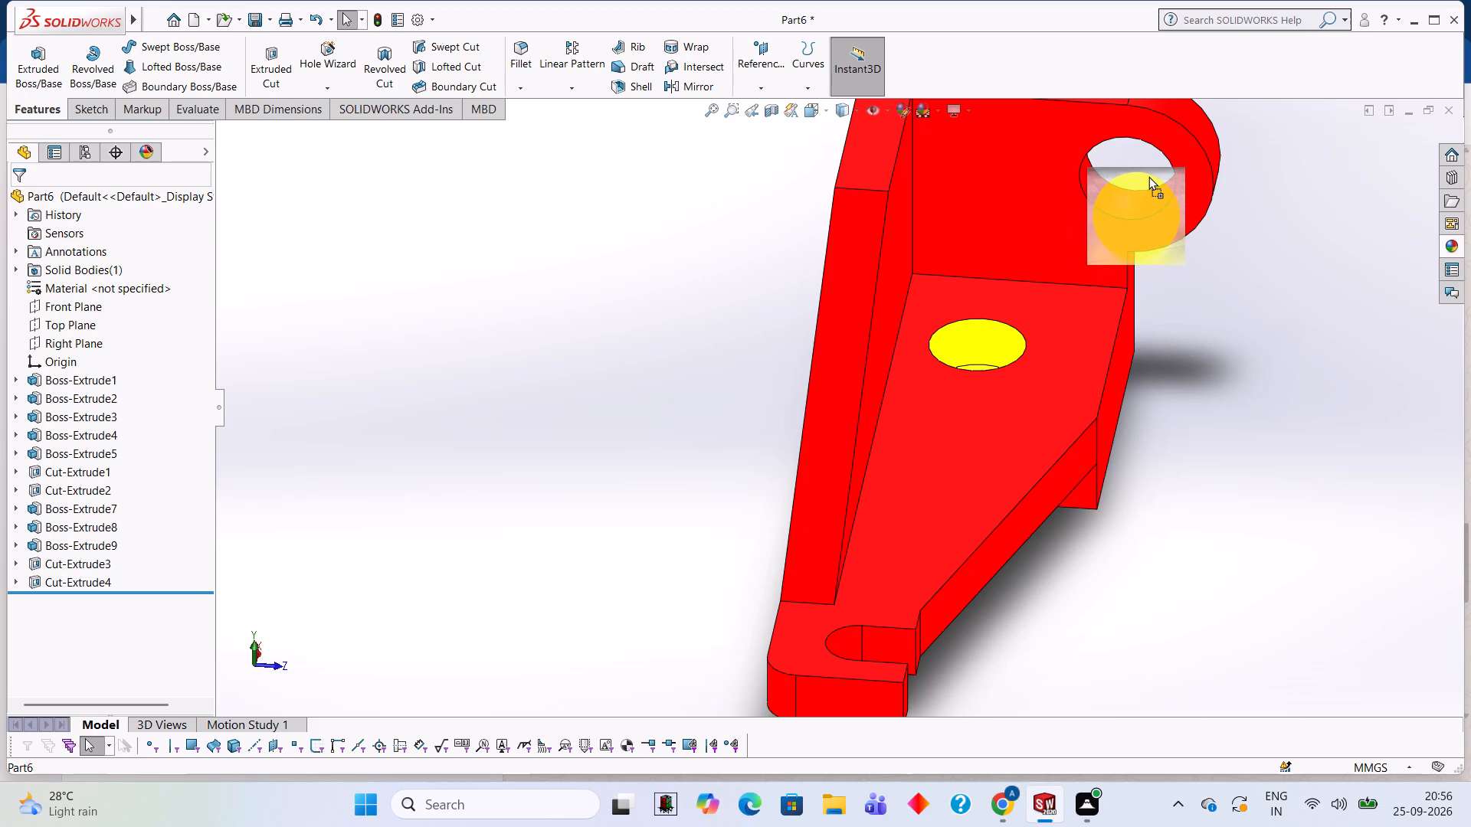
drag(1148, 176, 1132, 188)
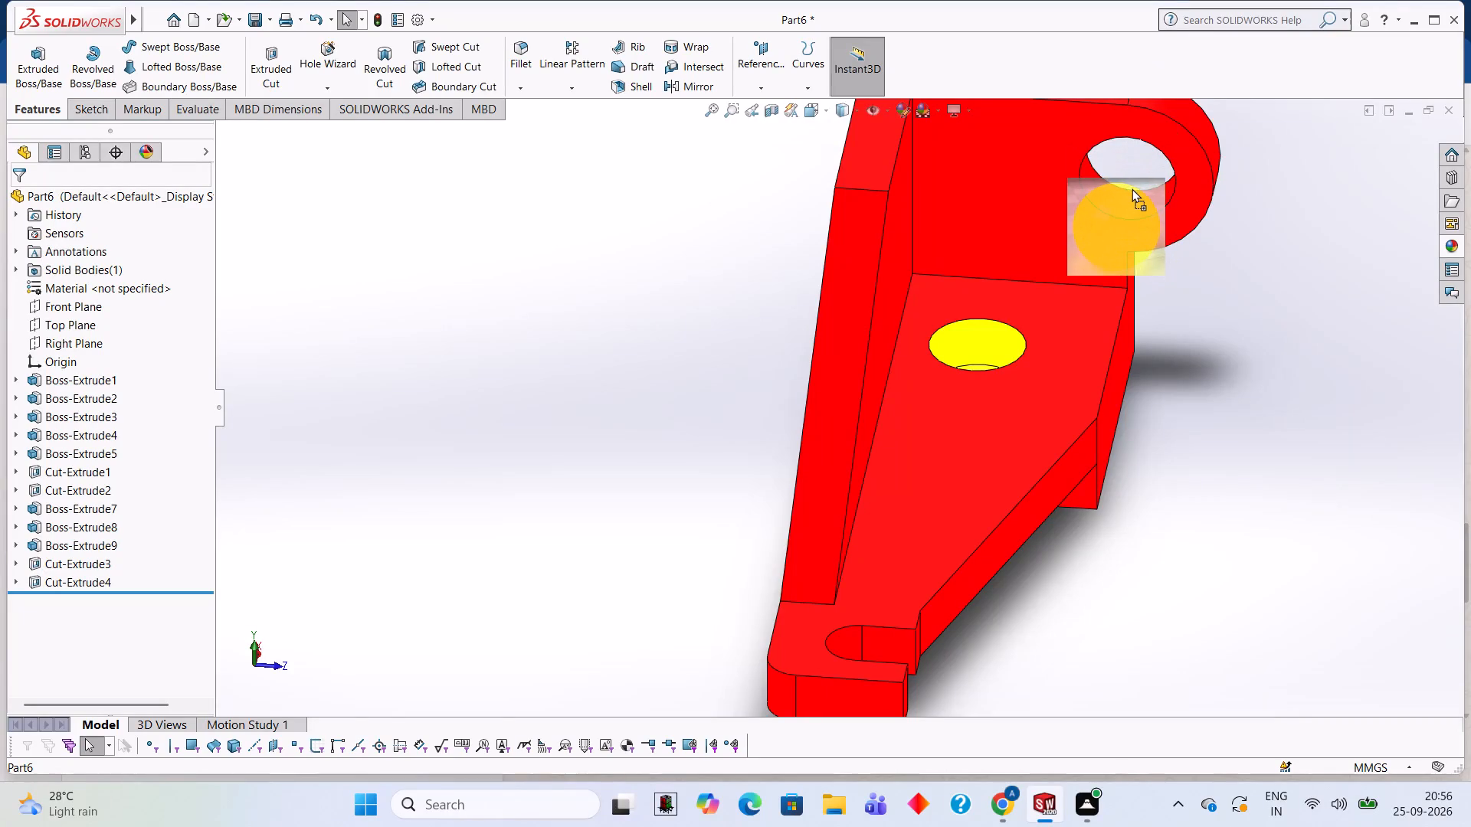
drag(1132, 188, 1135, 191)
Apply the Yellow LED appearance to the inner surface of the hole through the rounded lug.
scroll(1193, 191, down, 2)
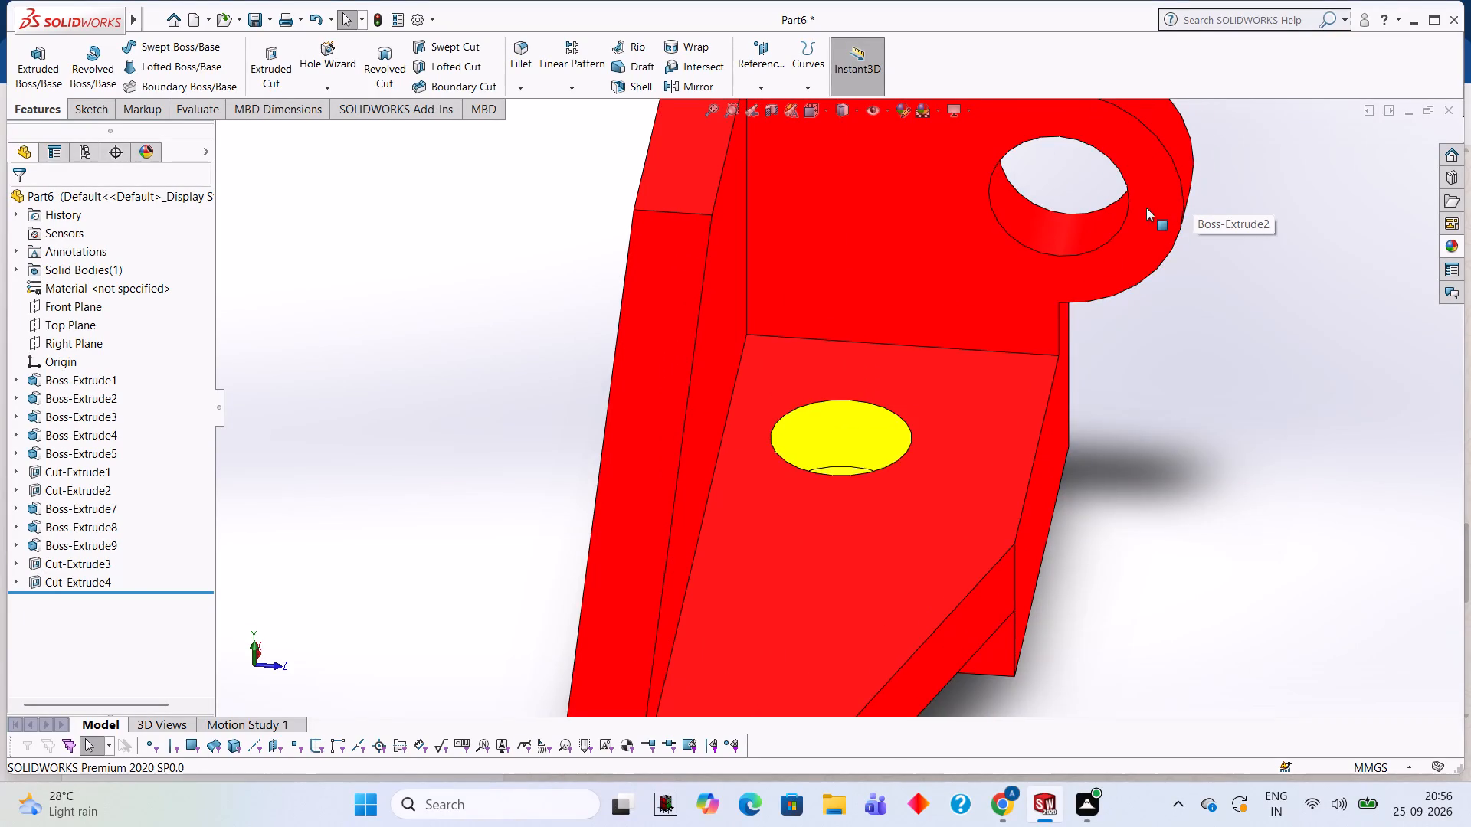
scroll(1146, 208, down, 1)
click(1441, 244)
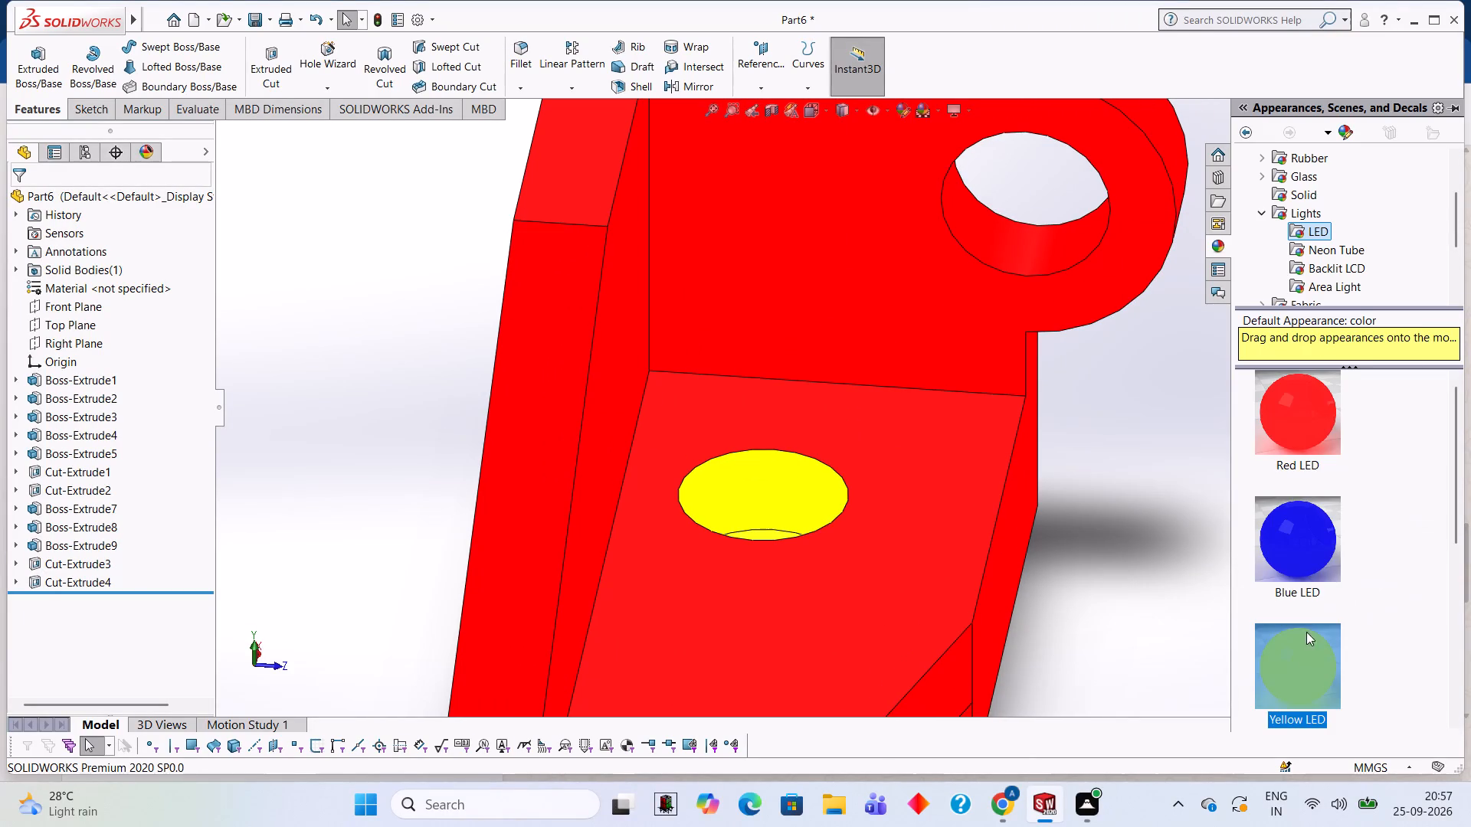
drag(1307, 653, 1073, 232)
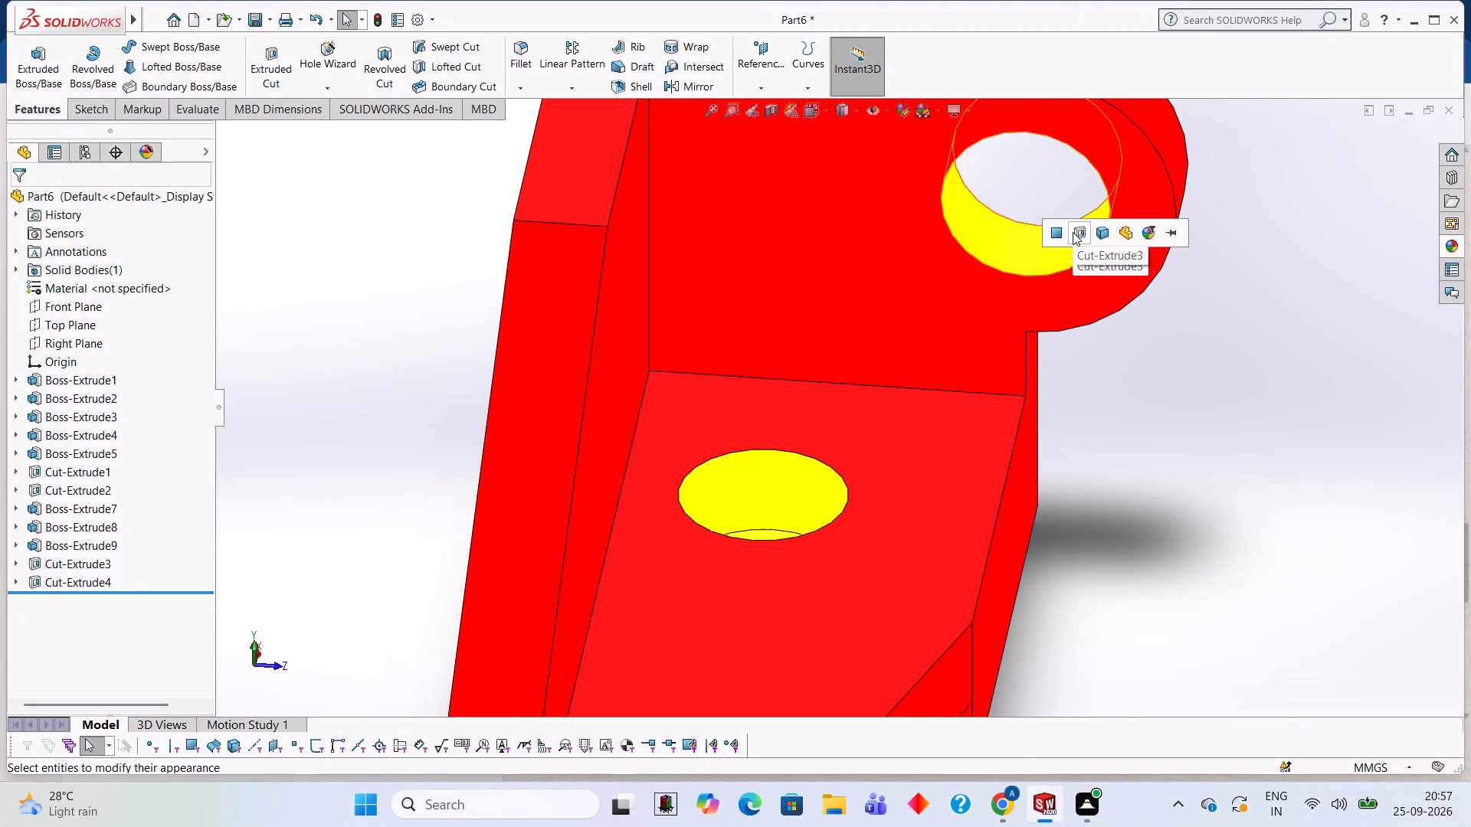
click(1073, 232)
Apply the Yellow LED appearance to only the curved inner face of the slot at the base plate's narrow end.
scroll(1074, 250, up, 3)
middle_drag(1102, 316, 1088, 246)
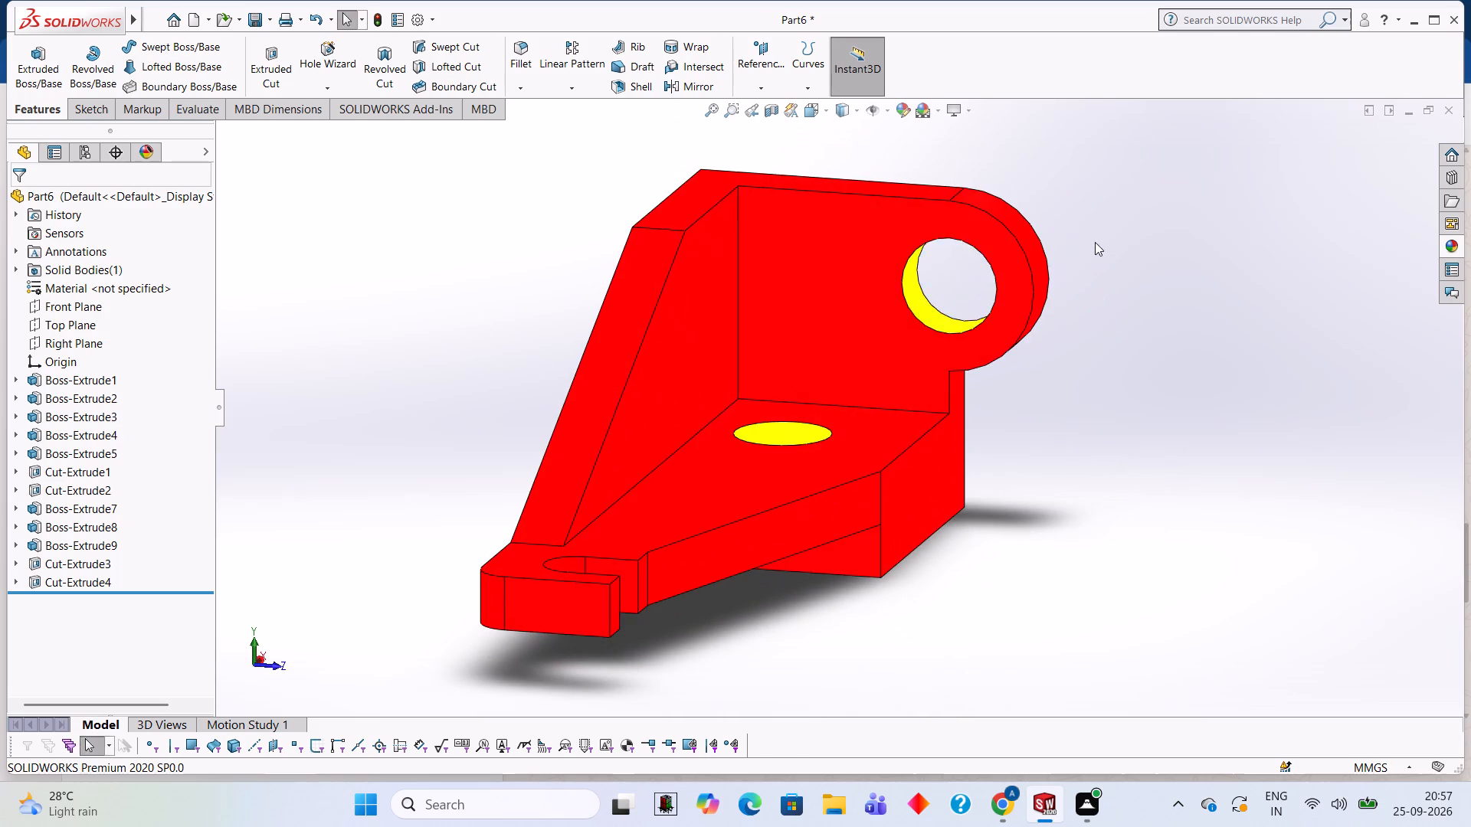
middle_drag(1168, 260, 1112, 230)
middle_drag(727, 250, 708, 329)
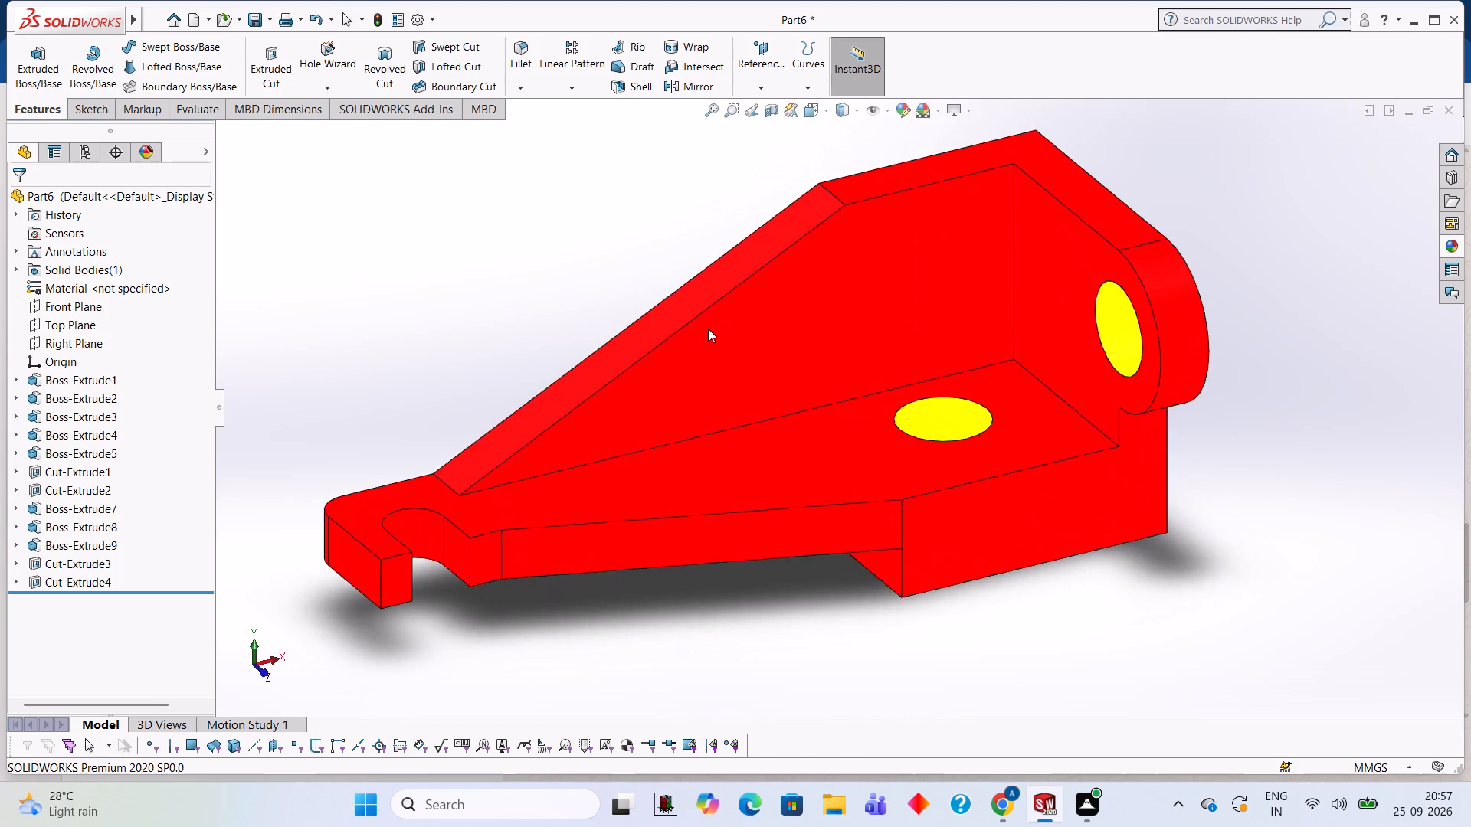
scroll(488, 403, down, 2)
scroll(496, 607, up, 1)
scroll(501, 597, down, 1)
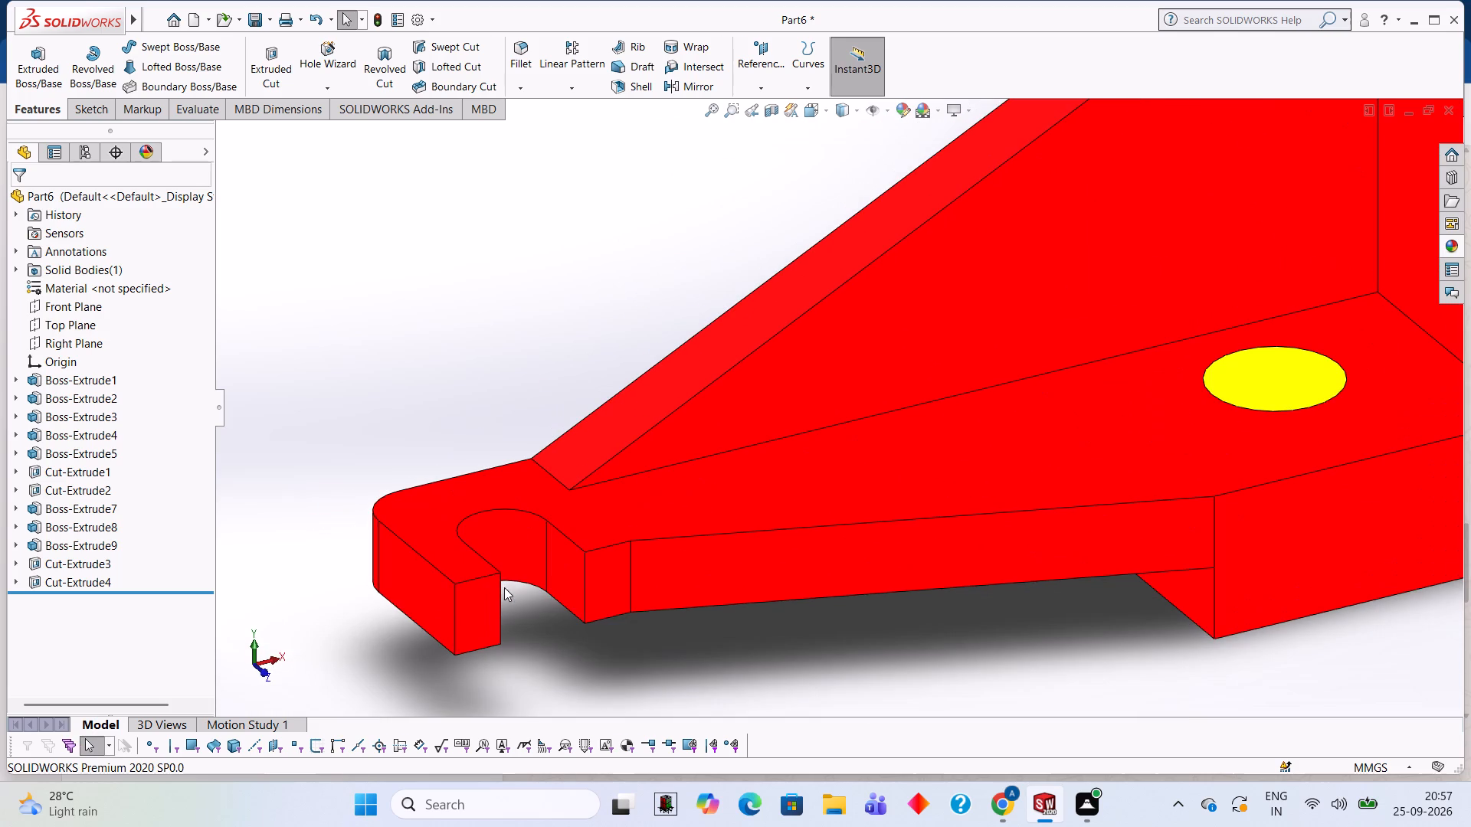
click(1456, 244)
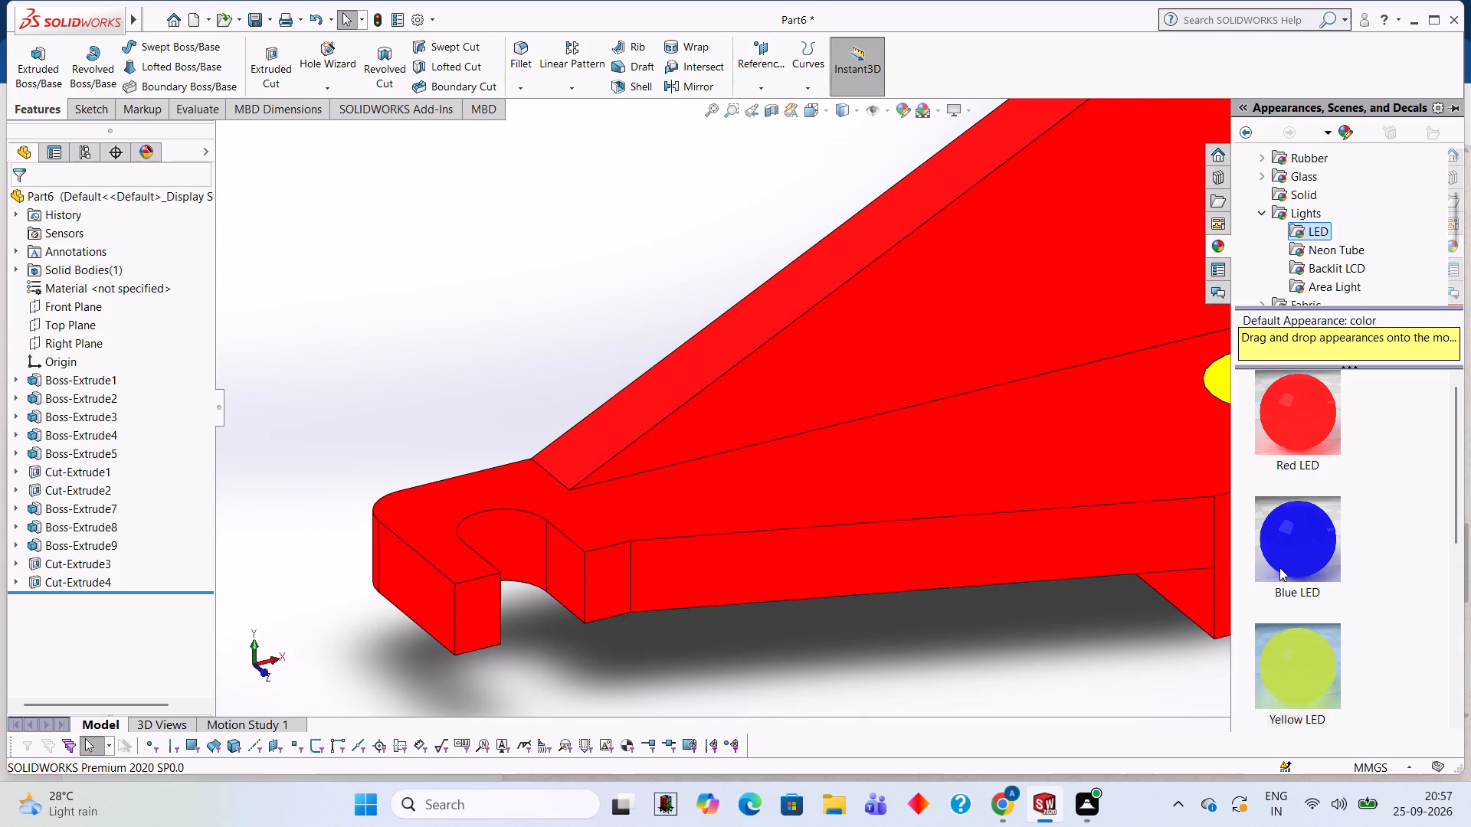
drag(1289, 655, 504, 516)
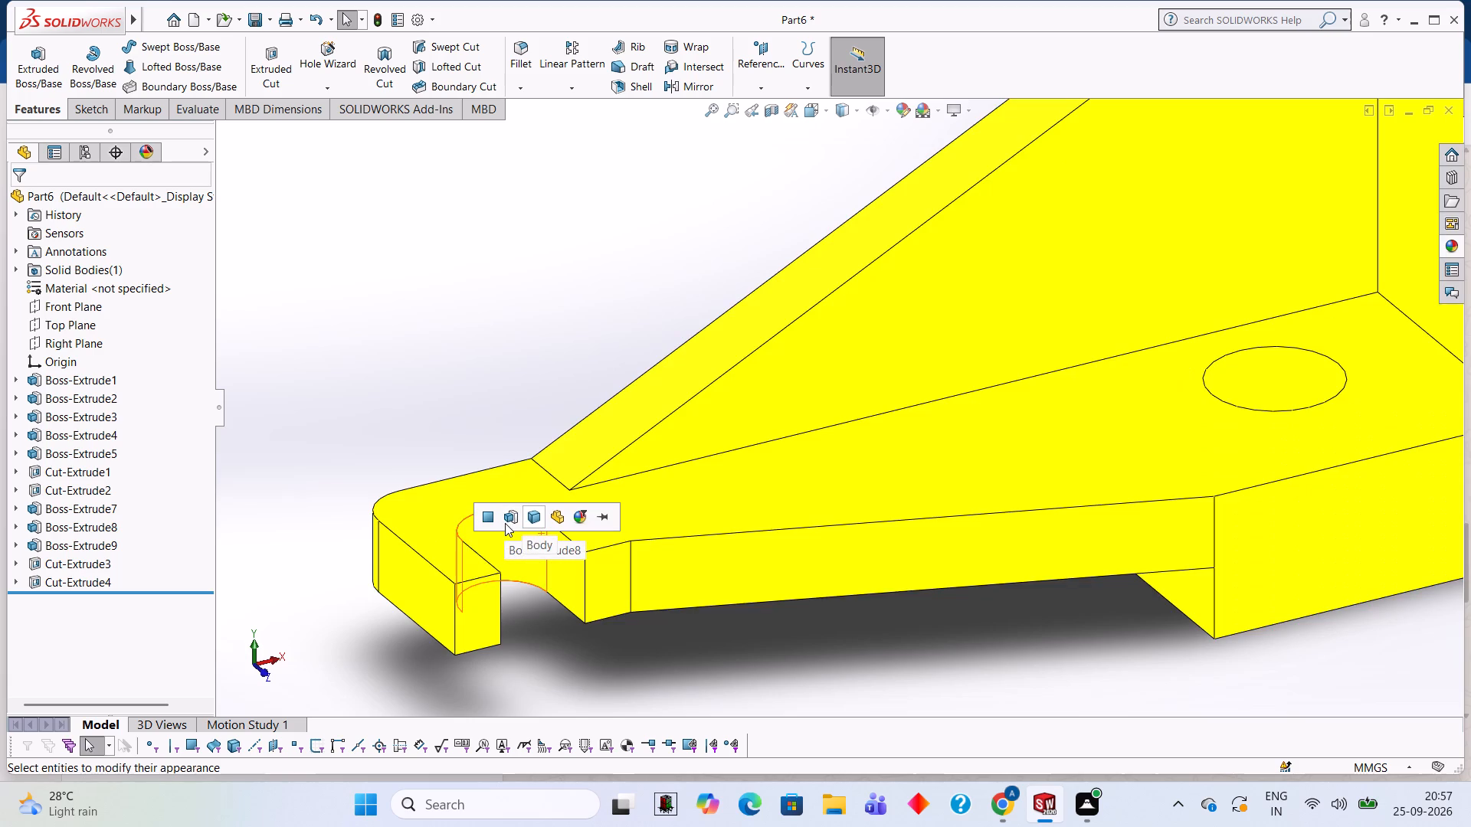
click(495, 520)
Apply the Yellow LED appearance to the two opposite flat side faces of the base plate's slot.
scroll(564, 578, down, 2)
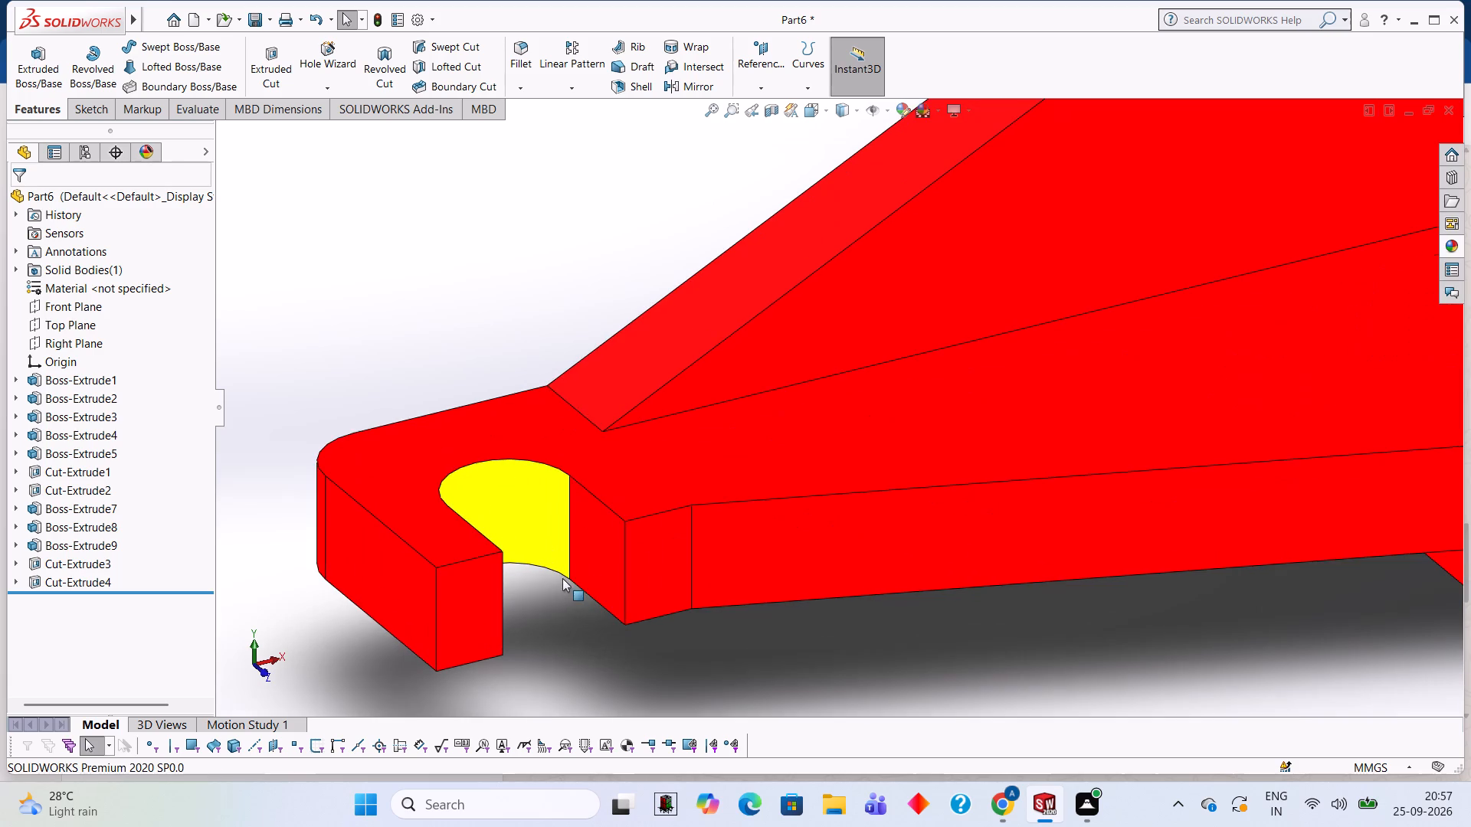
click(1447, 237)
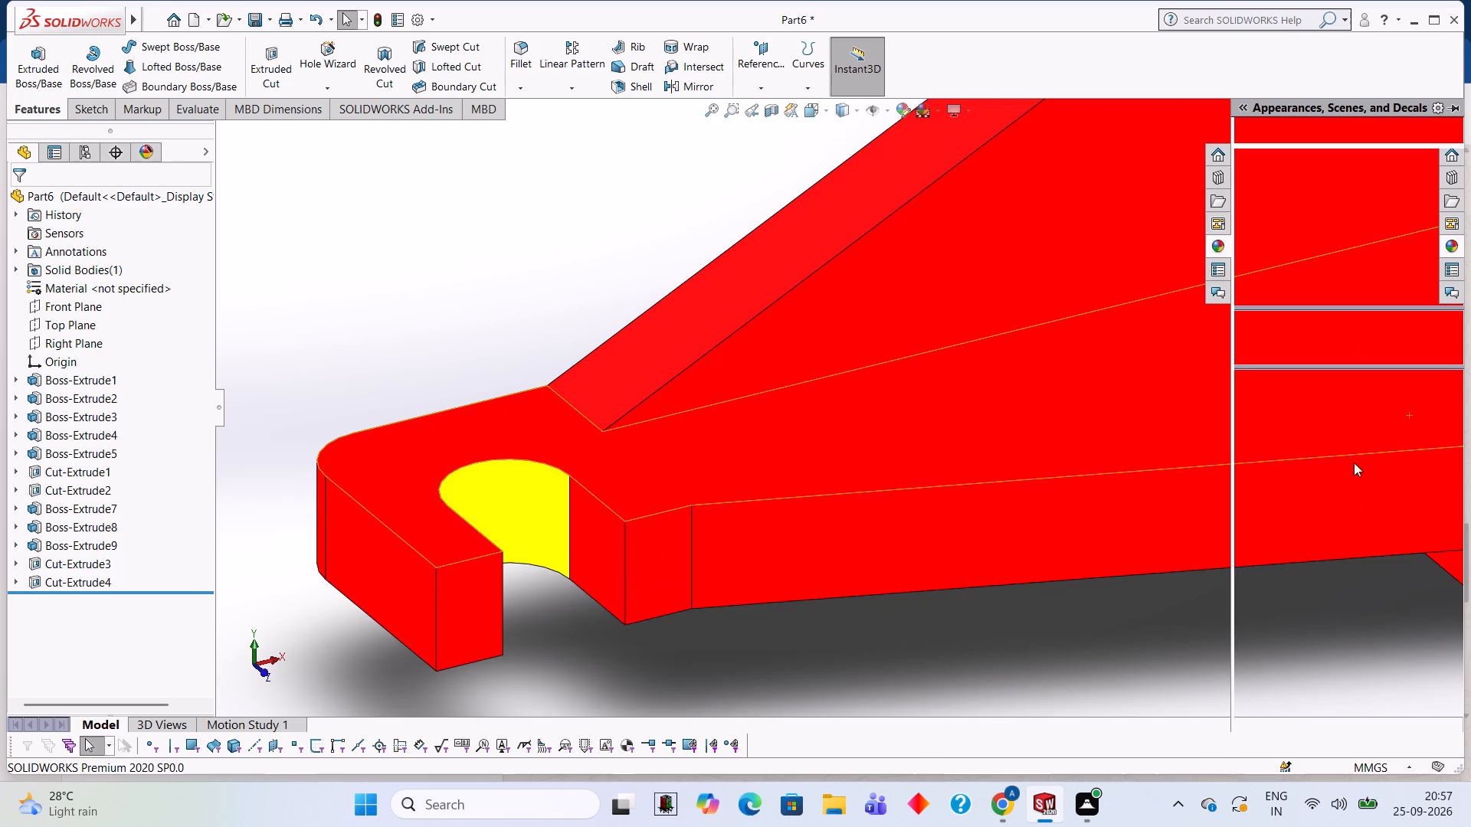
drag(1301, 650, 595, 534)
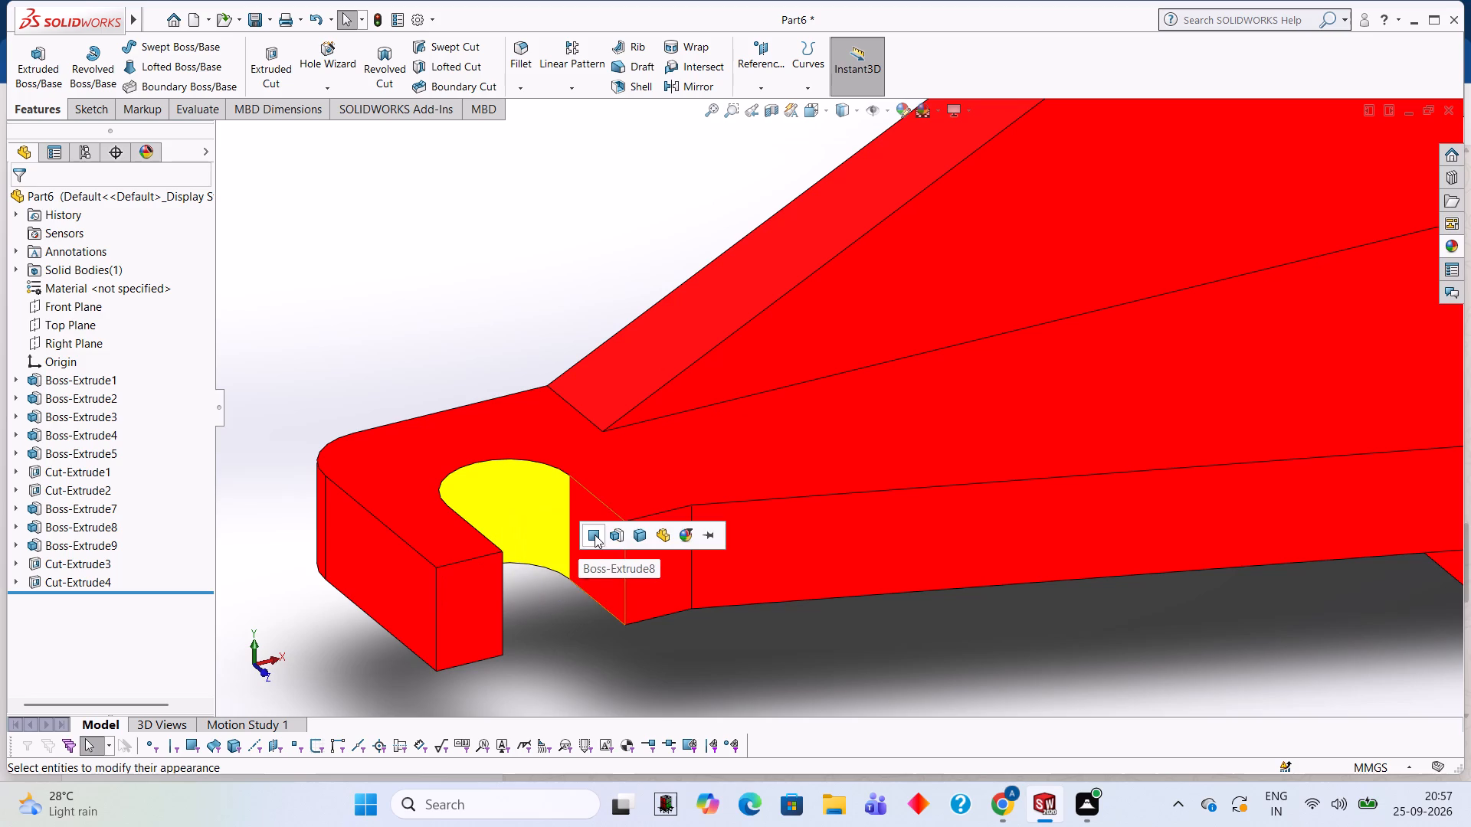
click(595, 534)
middle_drag(820, 563, 692, 471)
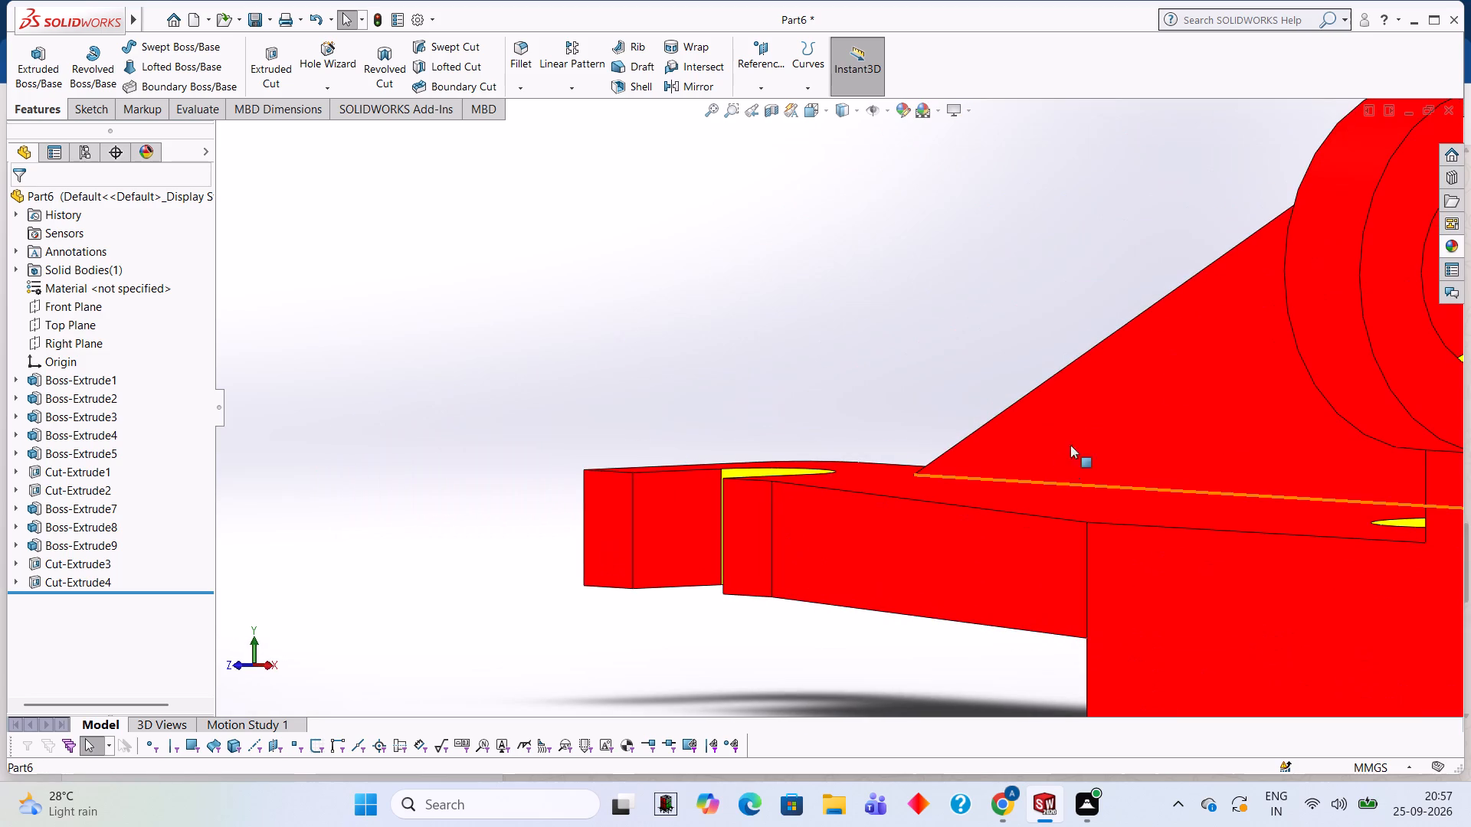
click(1461, 252)
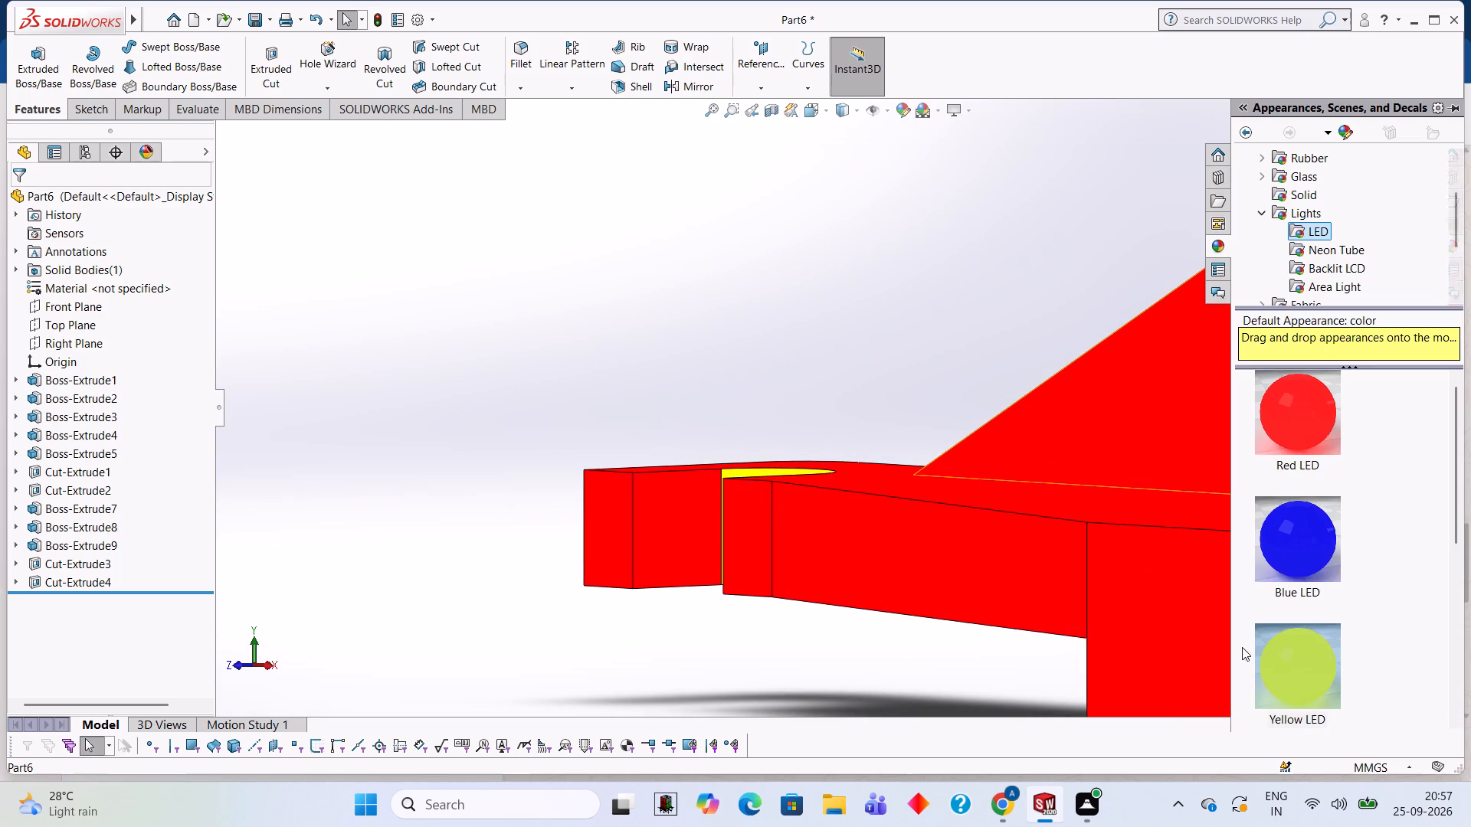
drag(1303, 650, 690, 487)
click(689, 487)
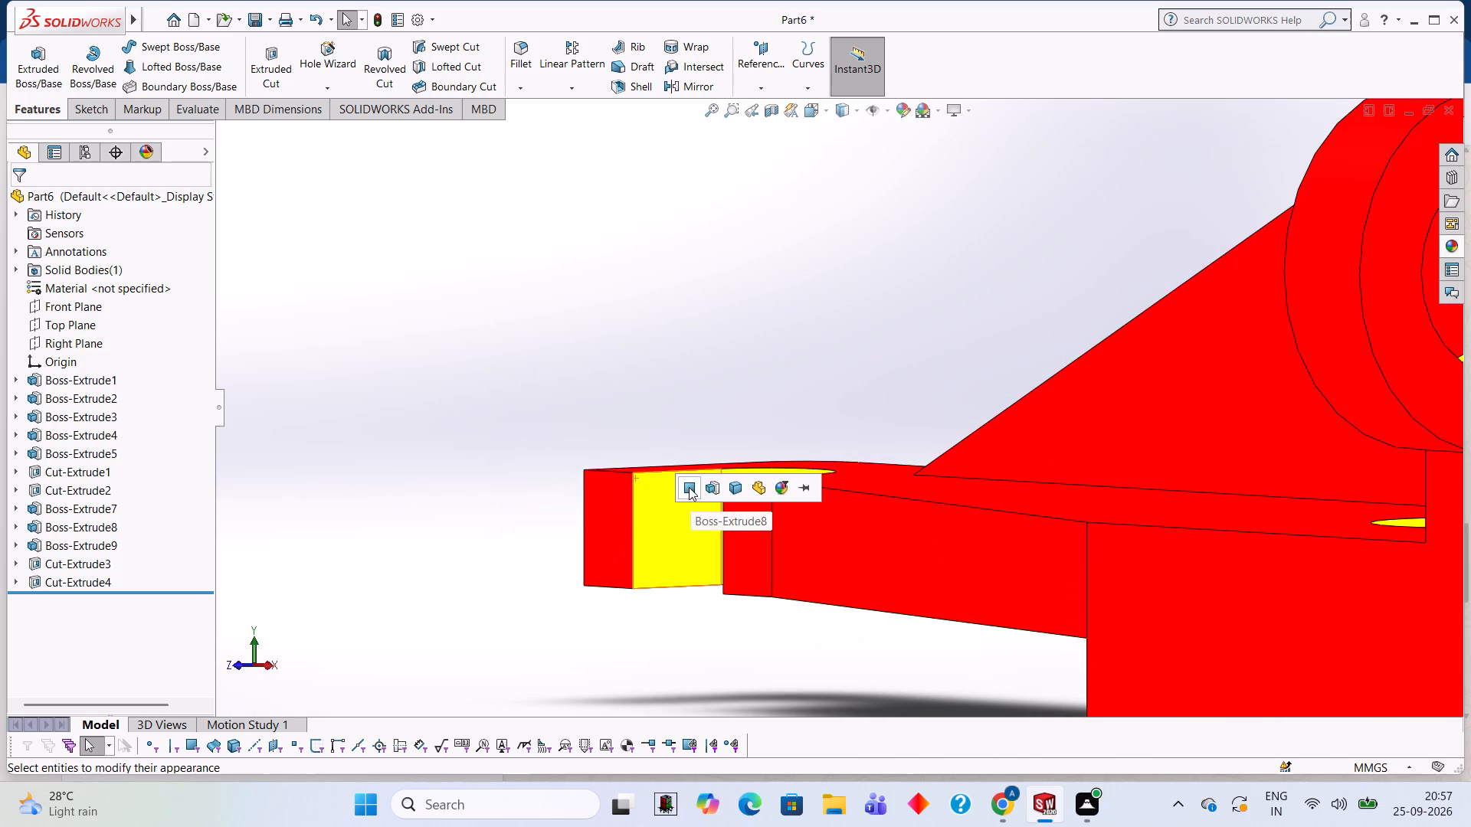
Apply the Blue LED appearance to only the inner face of the tapered side wall.
scroll(825, 378, up, 4)
middle_drag(821, 381, 920, 495)
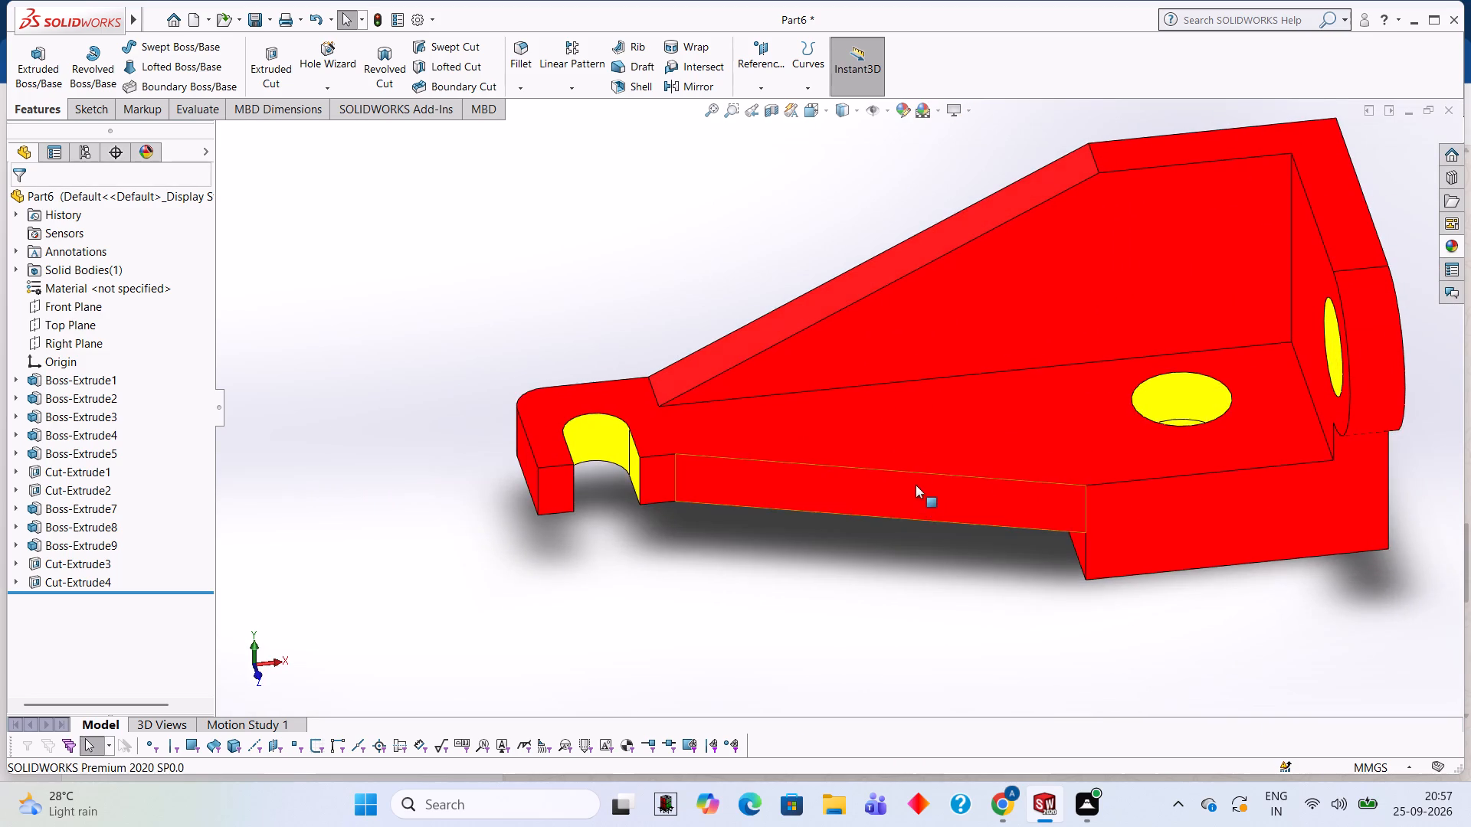
middle_drag(916, 485, 960, 509)
scroll(971, 452, up, 2)
middle_drag(971, 410, 980, 362)
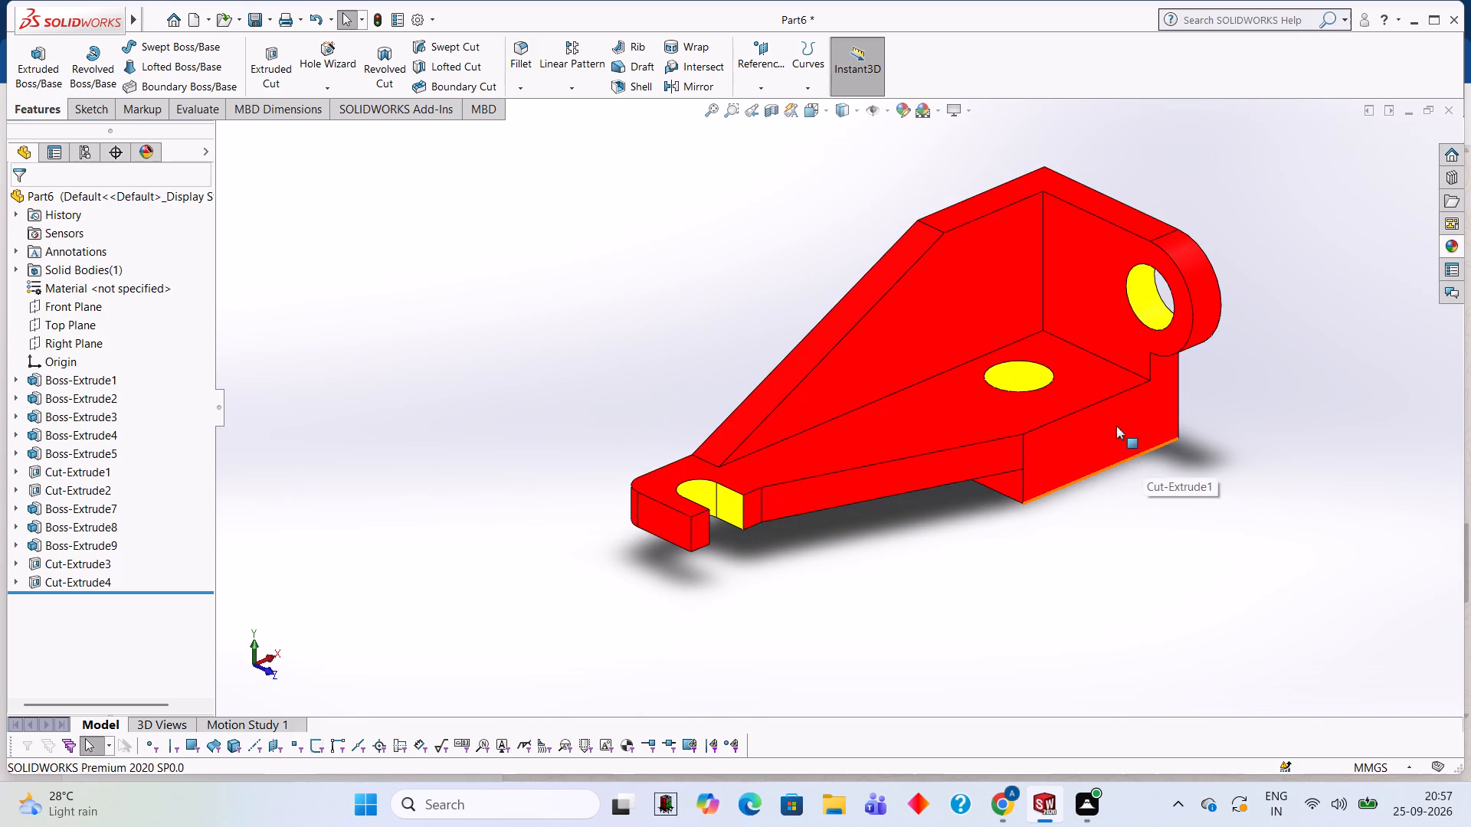
click(1463, 240)
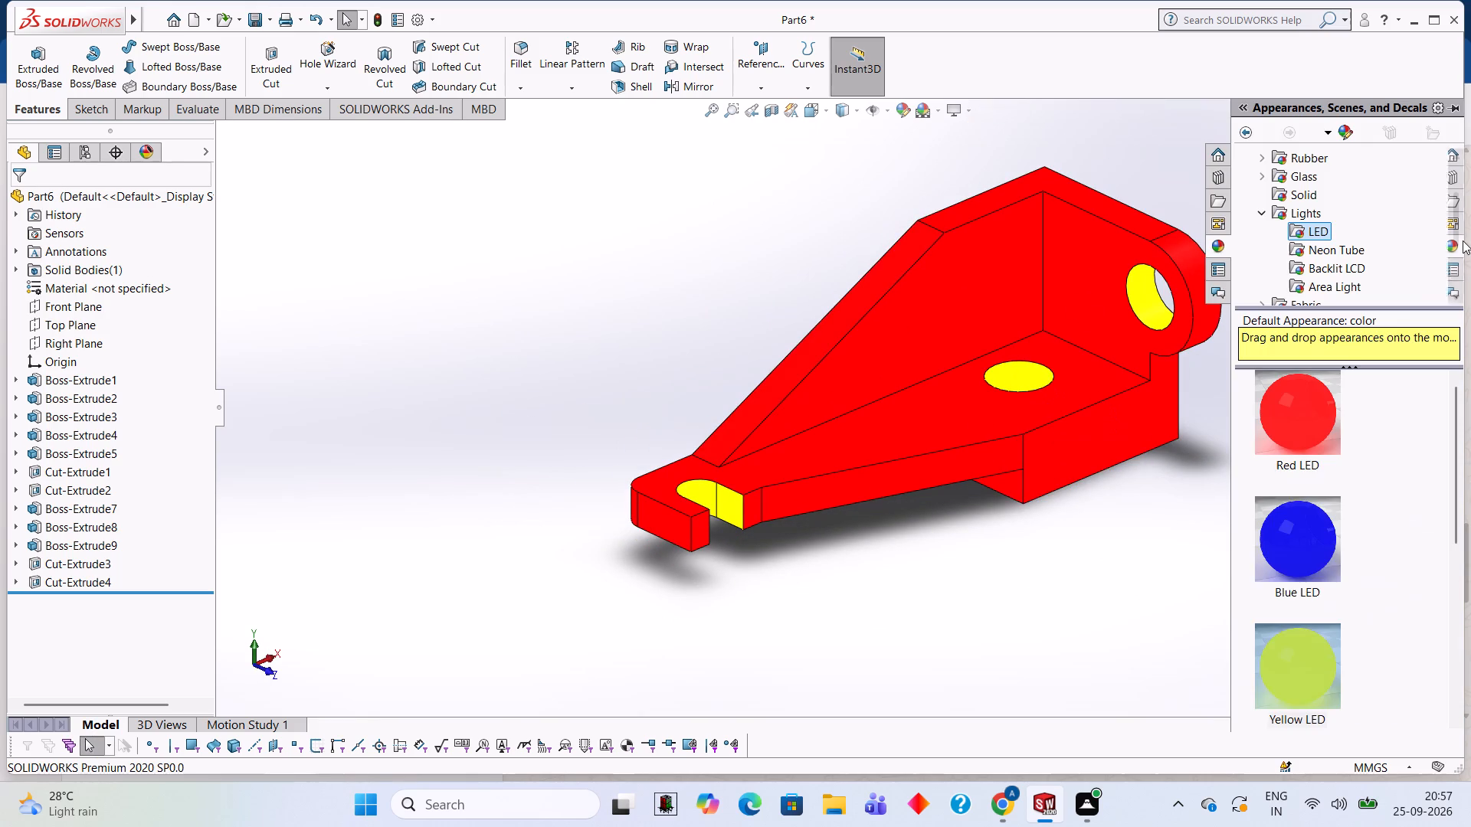
drag(1295, 516, 923, 279)
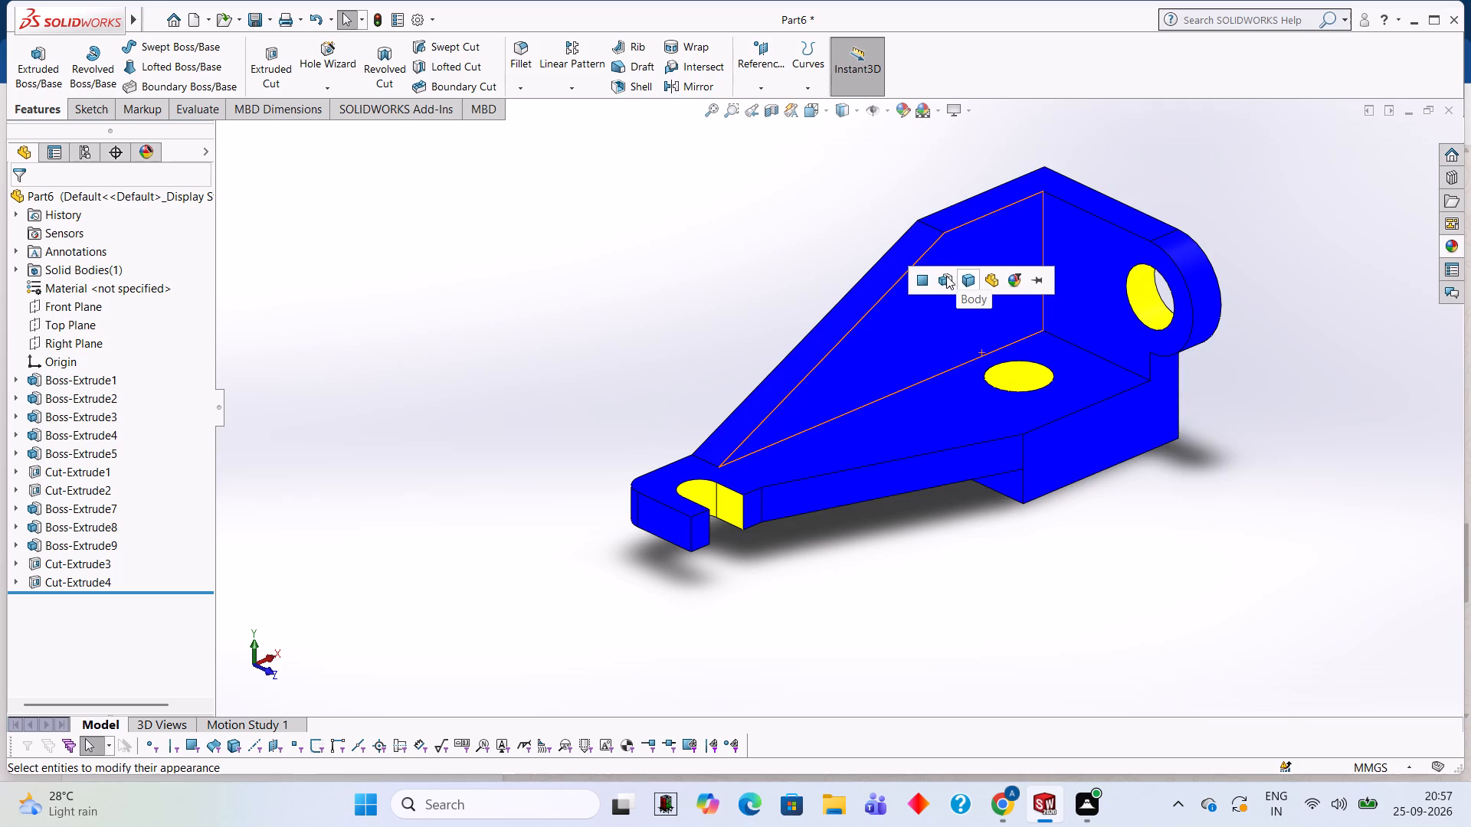
click(931, 281)
Apply the Blue LED appearance to the sloped narrow edge face of the tapered side wall.
middle_drag(1019, 116, 1032, 168)
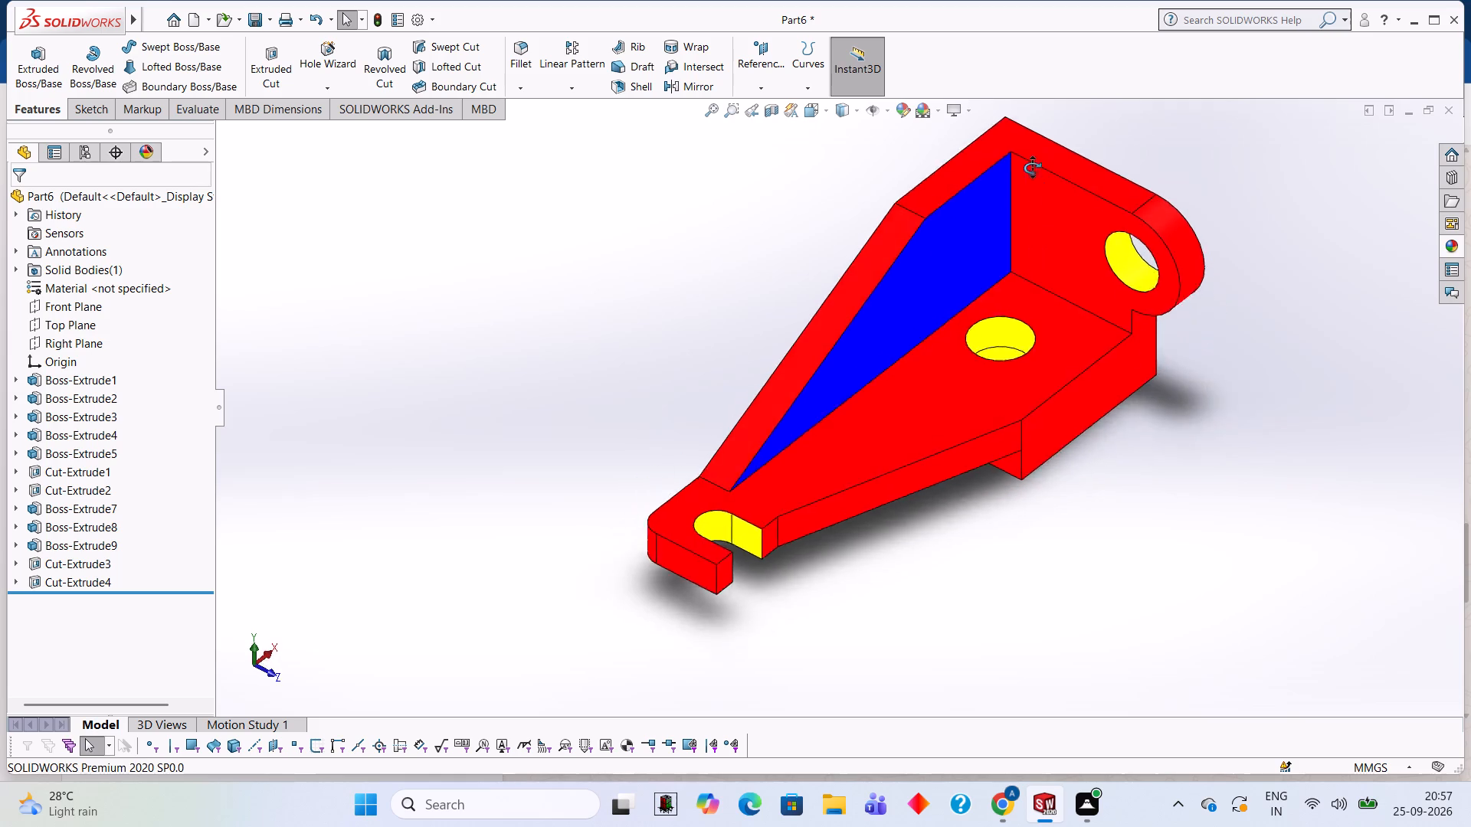
middle_drag(1032, 168, 1034, 271)
scroll(1036, 217, up, 2)
middle_click(1036, 212)
scroll(1036, 212, down, 2)
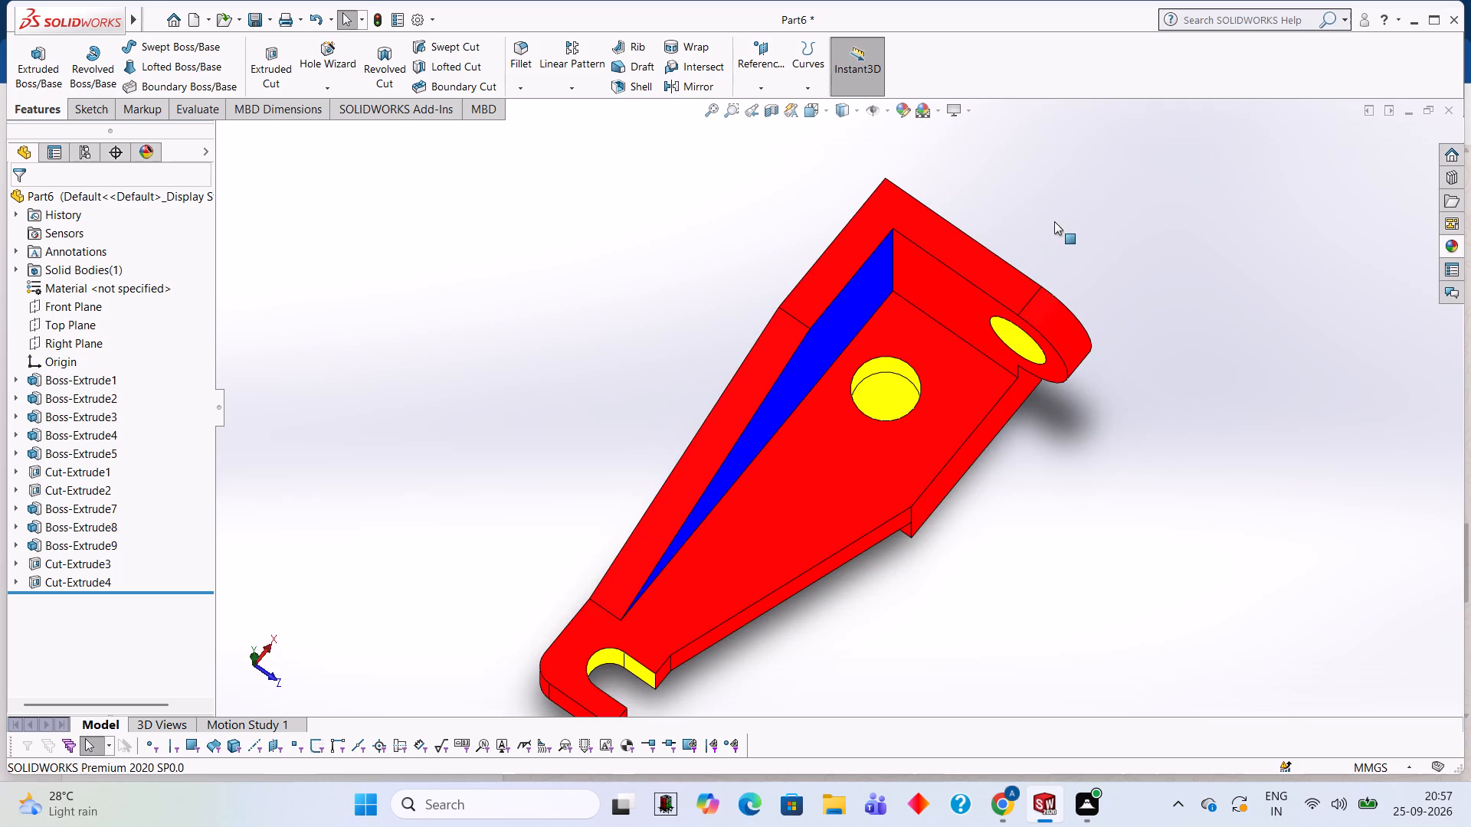
click(1457, 241)
drag(1299, 539, 1285, 539)
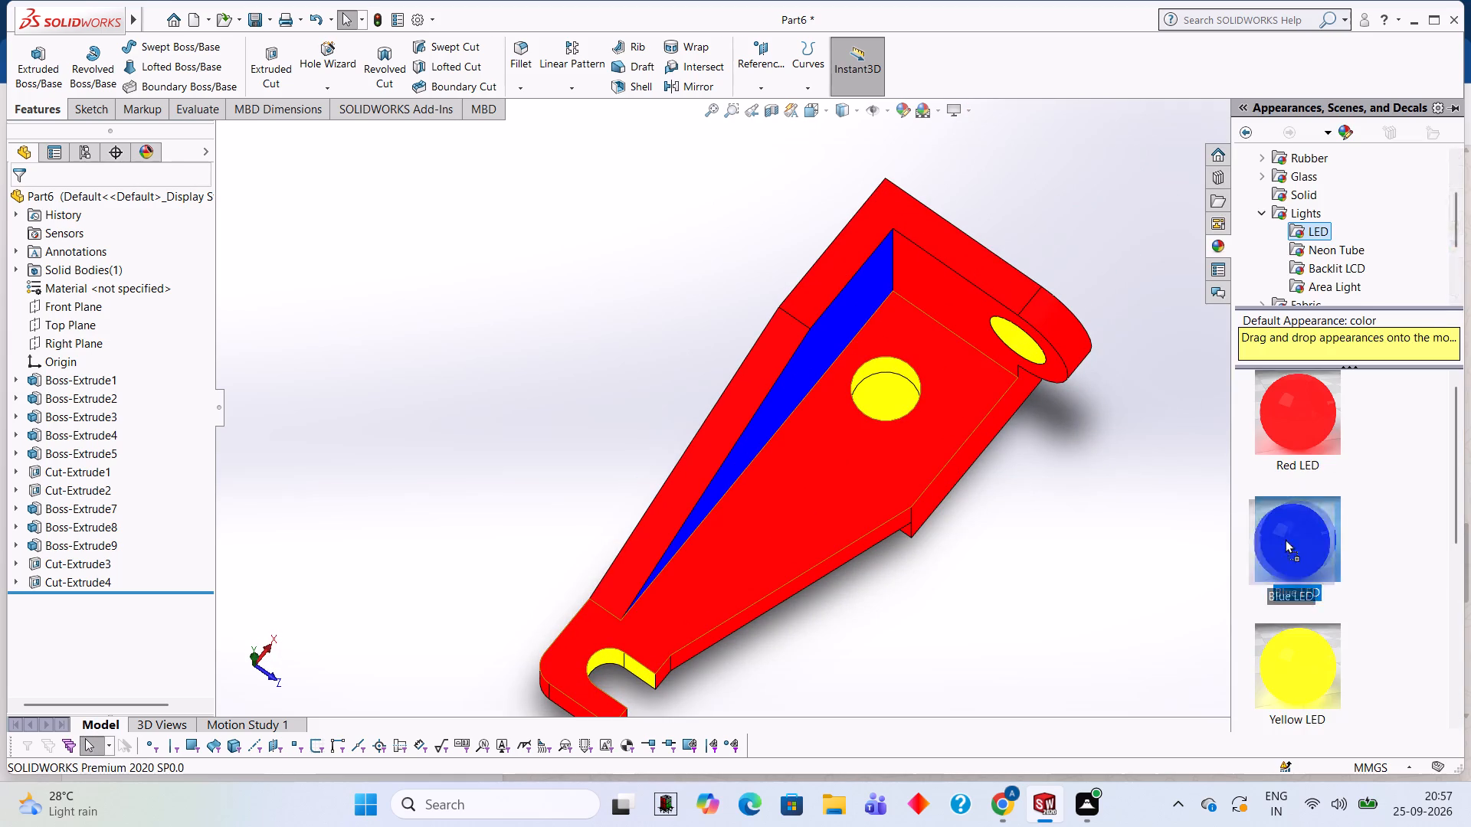
drag(1285, 539, 722, 405)
click(722, 405)
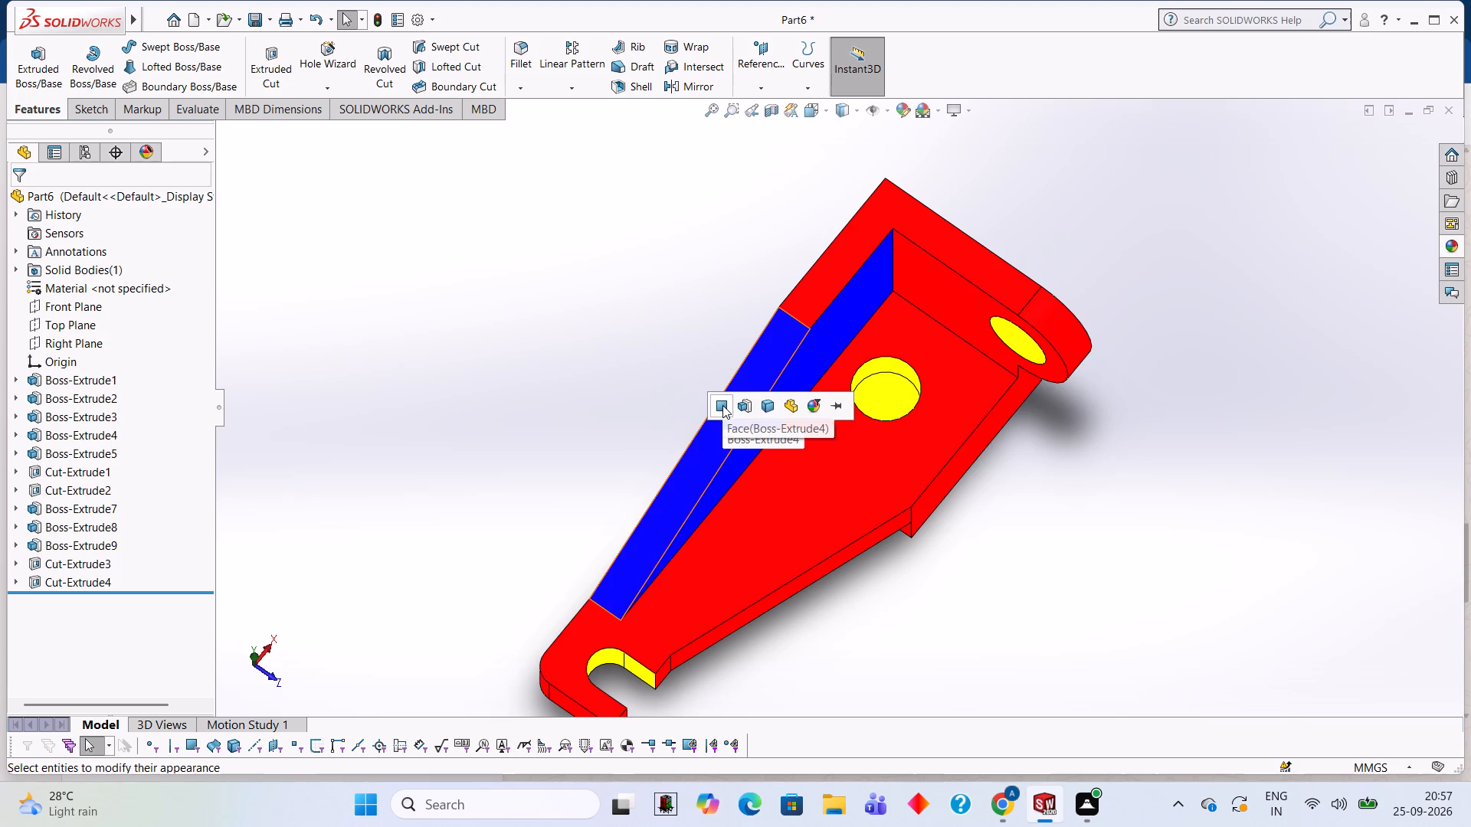
Apply the Blue LED appearance to the large outer face of the tapered side wall.
middle_drag(783, 392, 934, 321)
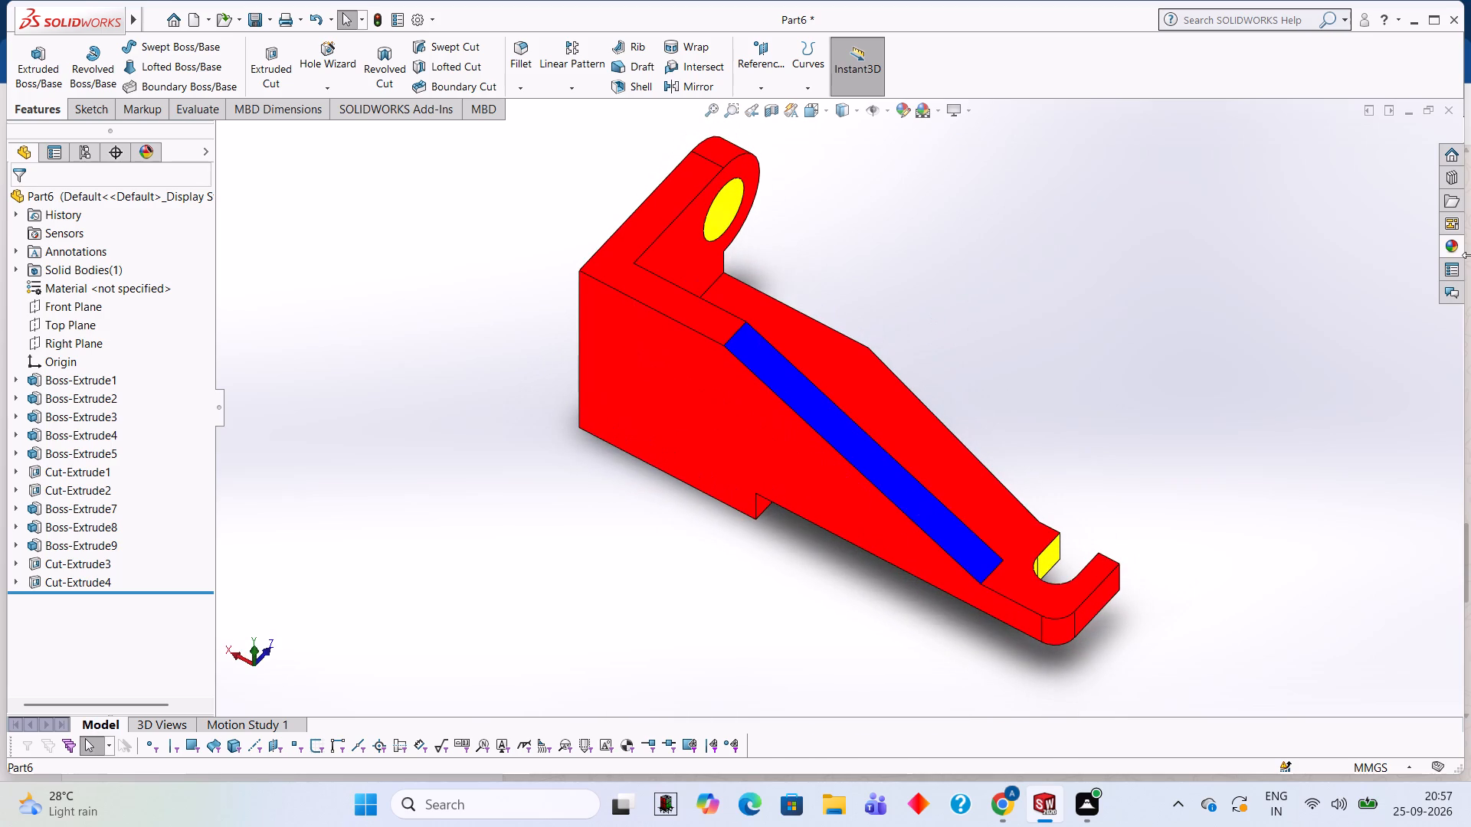
click(1453, 242)
drag(1264, 547, 736, 410)
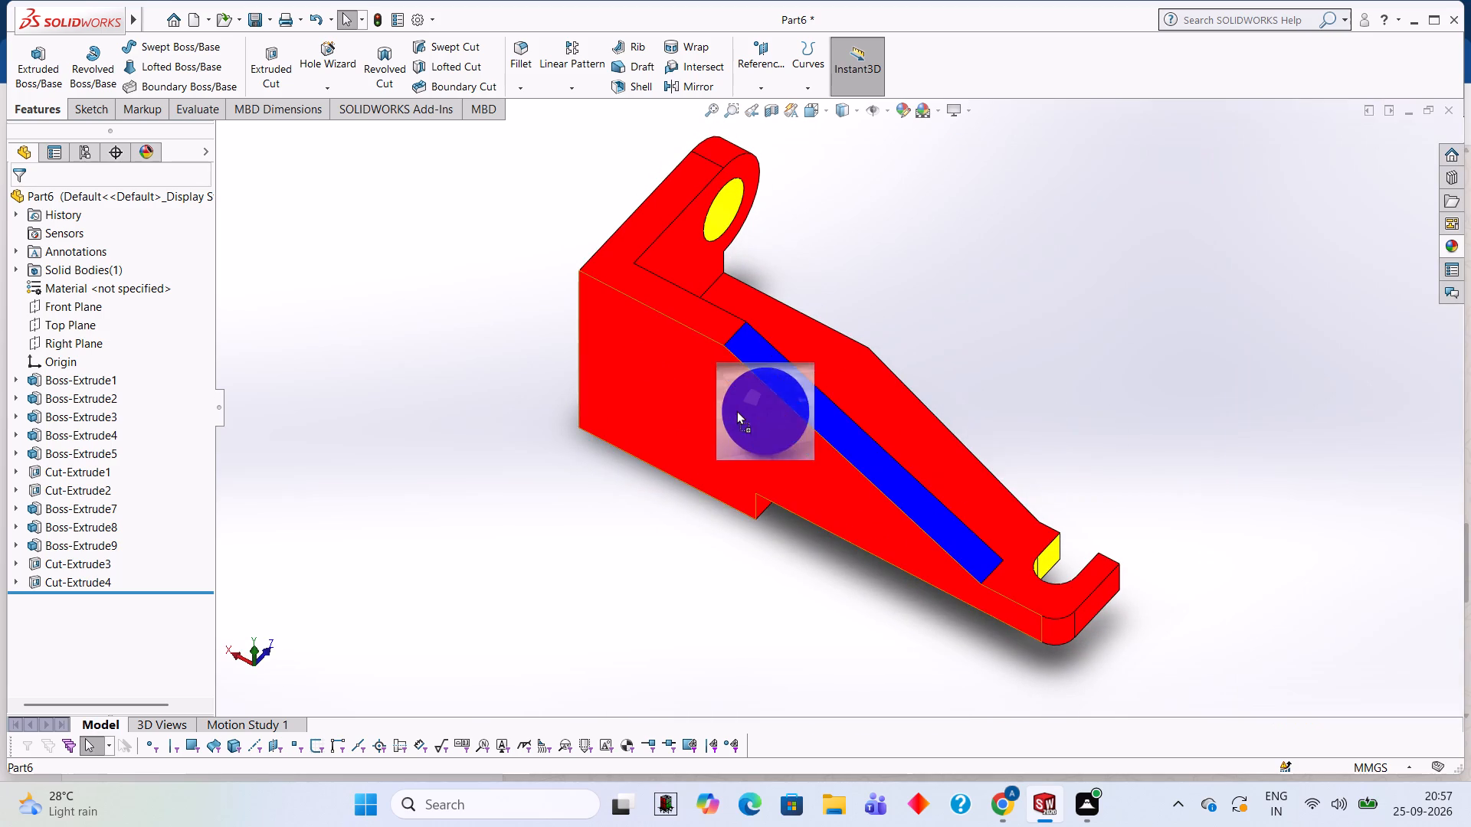
drag(736, 410, 670, 370)
click(670, 370)
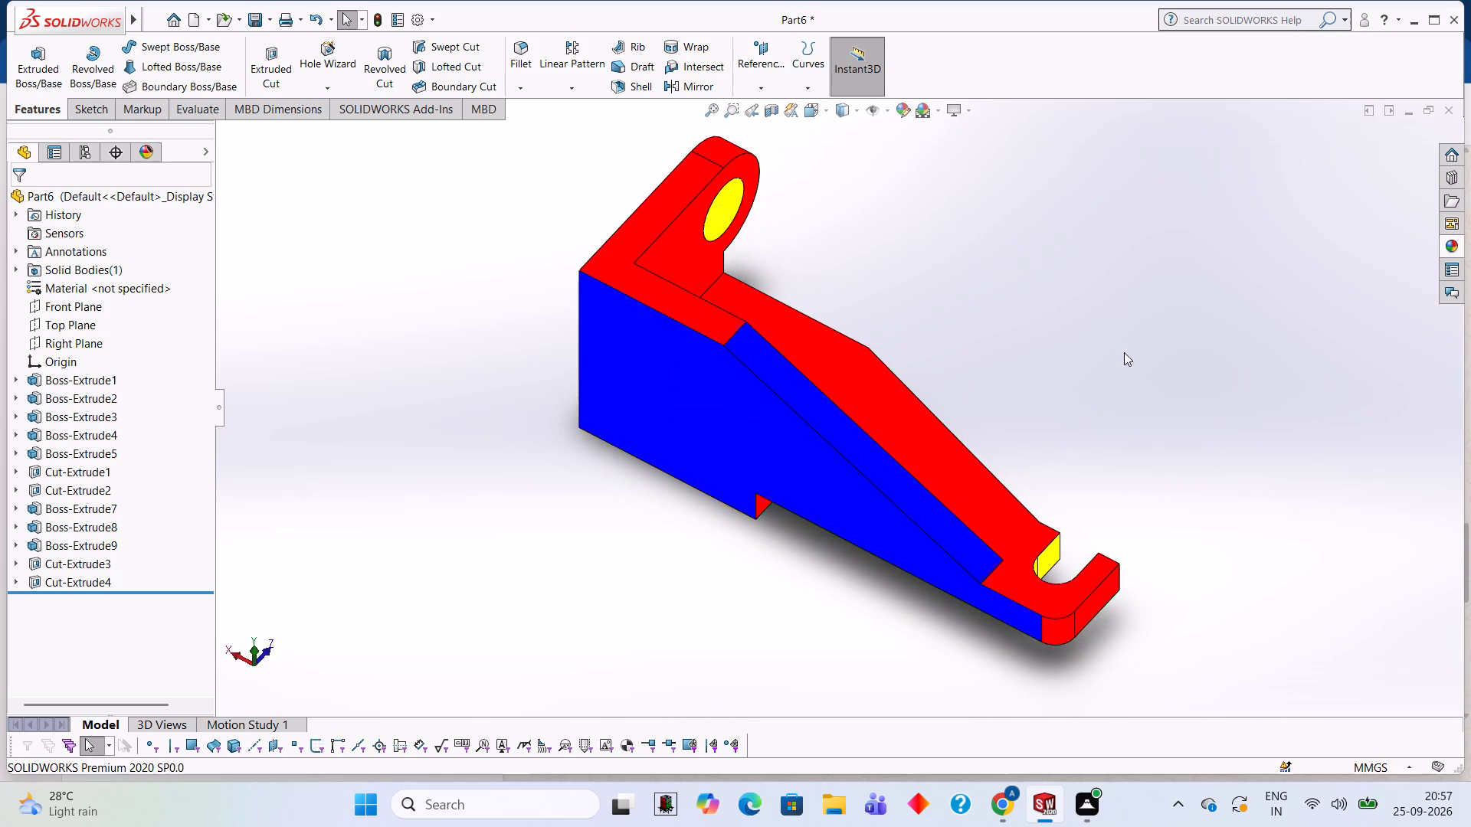
Apply the Blue LED appearance to the L-shaped top face of the two perpendicular walls.
middle_drag(1149, 340, 1133, 290)
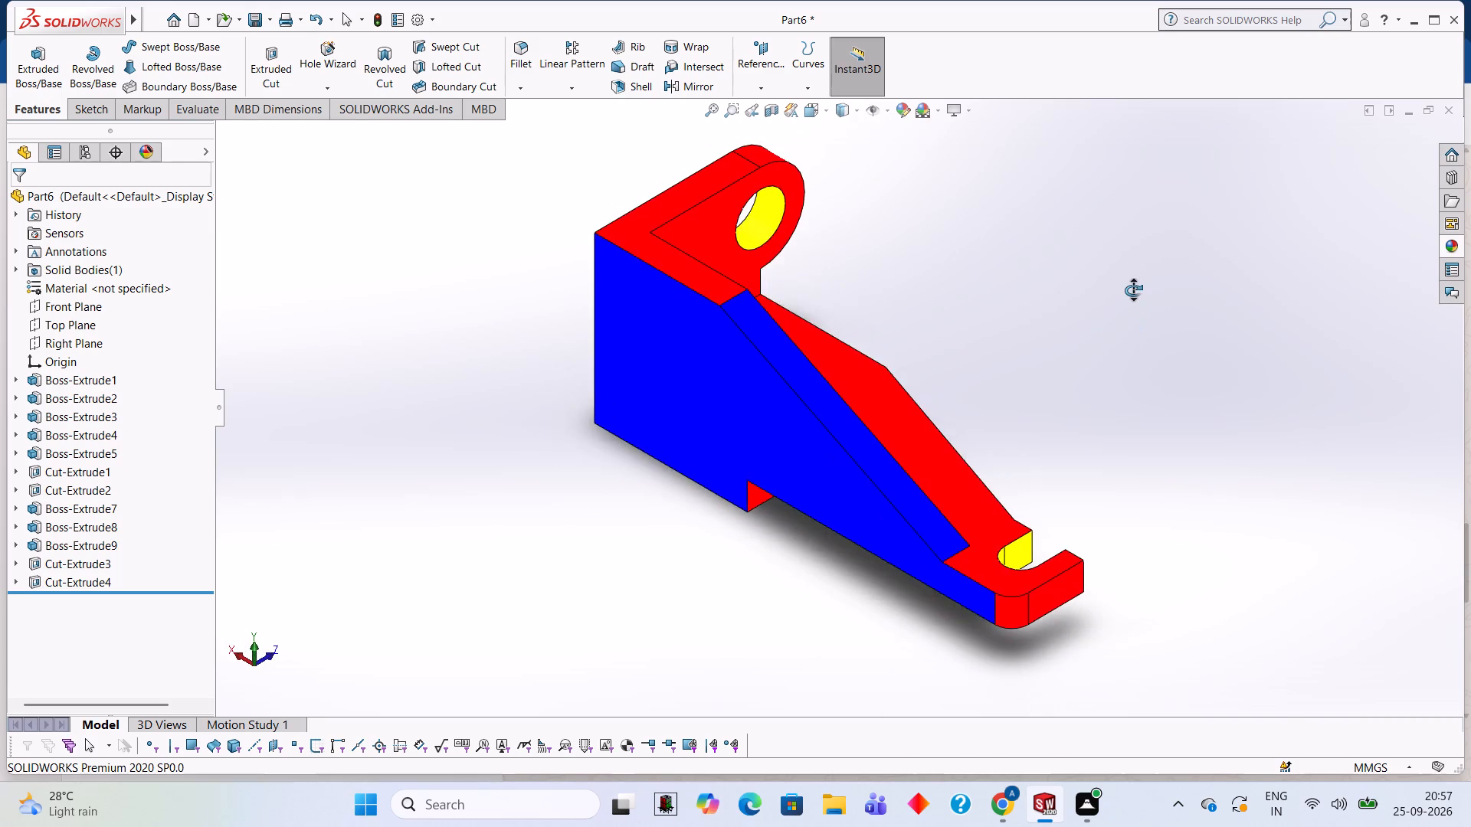
middle_drag(1133, 290, 951, 209)
middle_drag(1076, 195, 1072, 264)
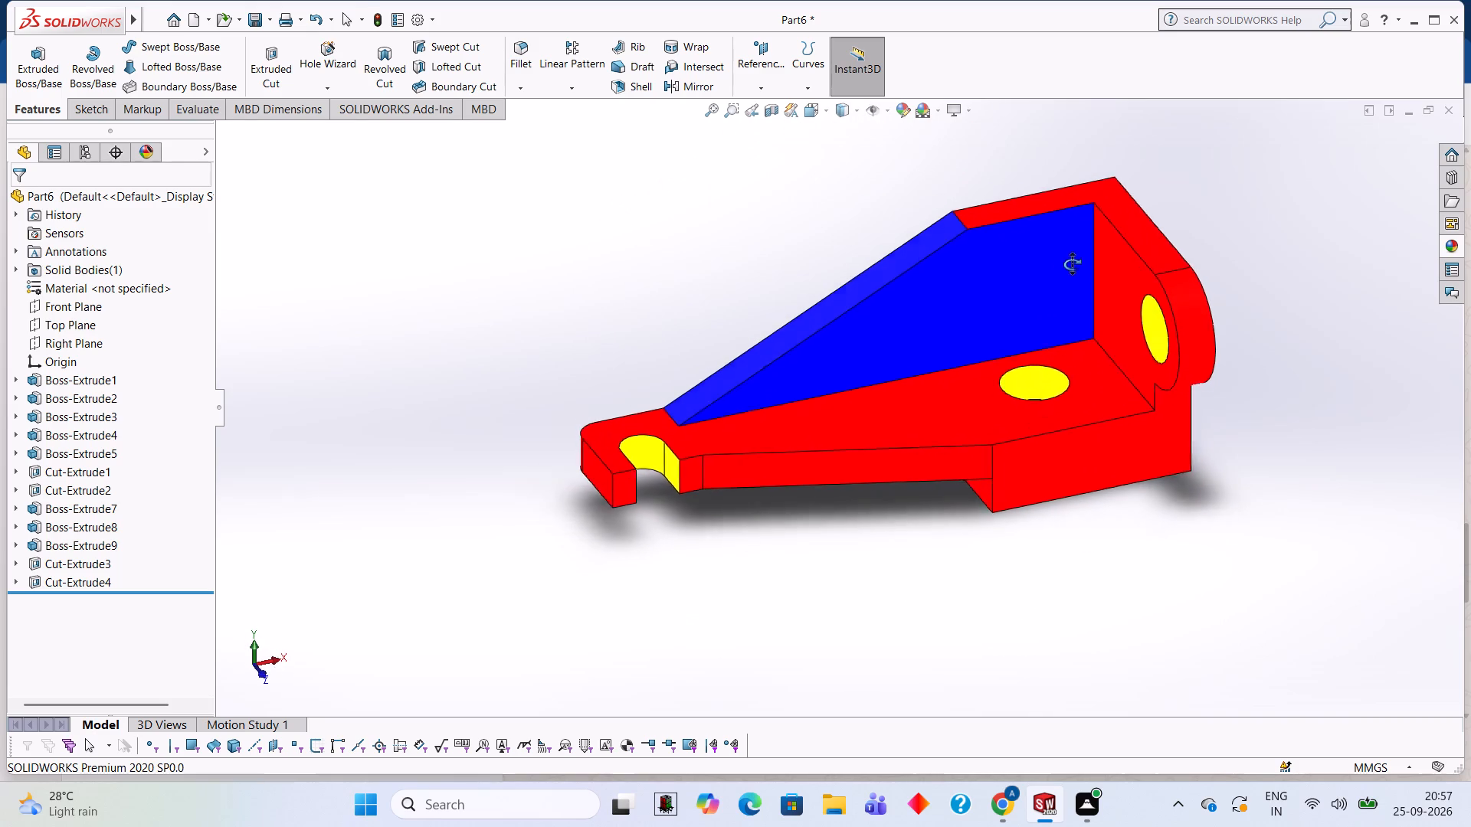
middle_drag(1072, 264, 1070, 273)
click(1450, 247)
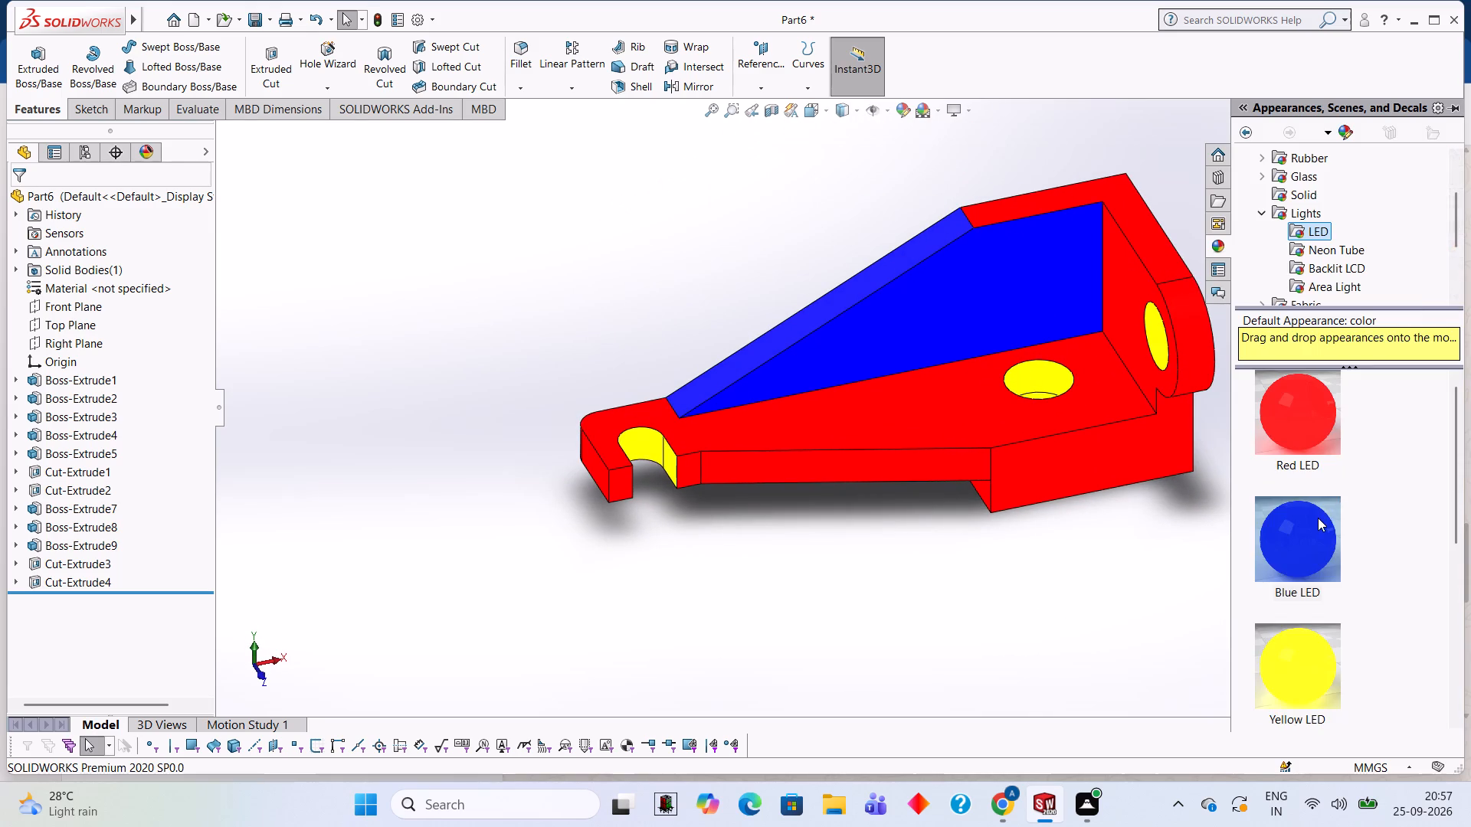
drag(1318, 518, 1172, 202)
middle_drag(1189, 189, 1171, 299)
scroll(1185, 275, down, 4)
click(1456, 248)
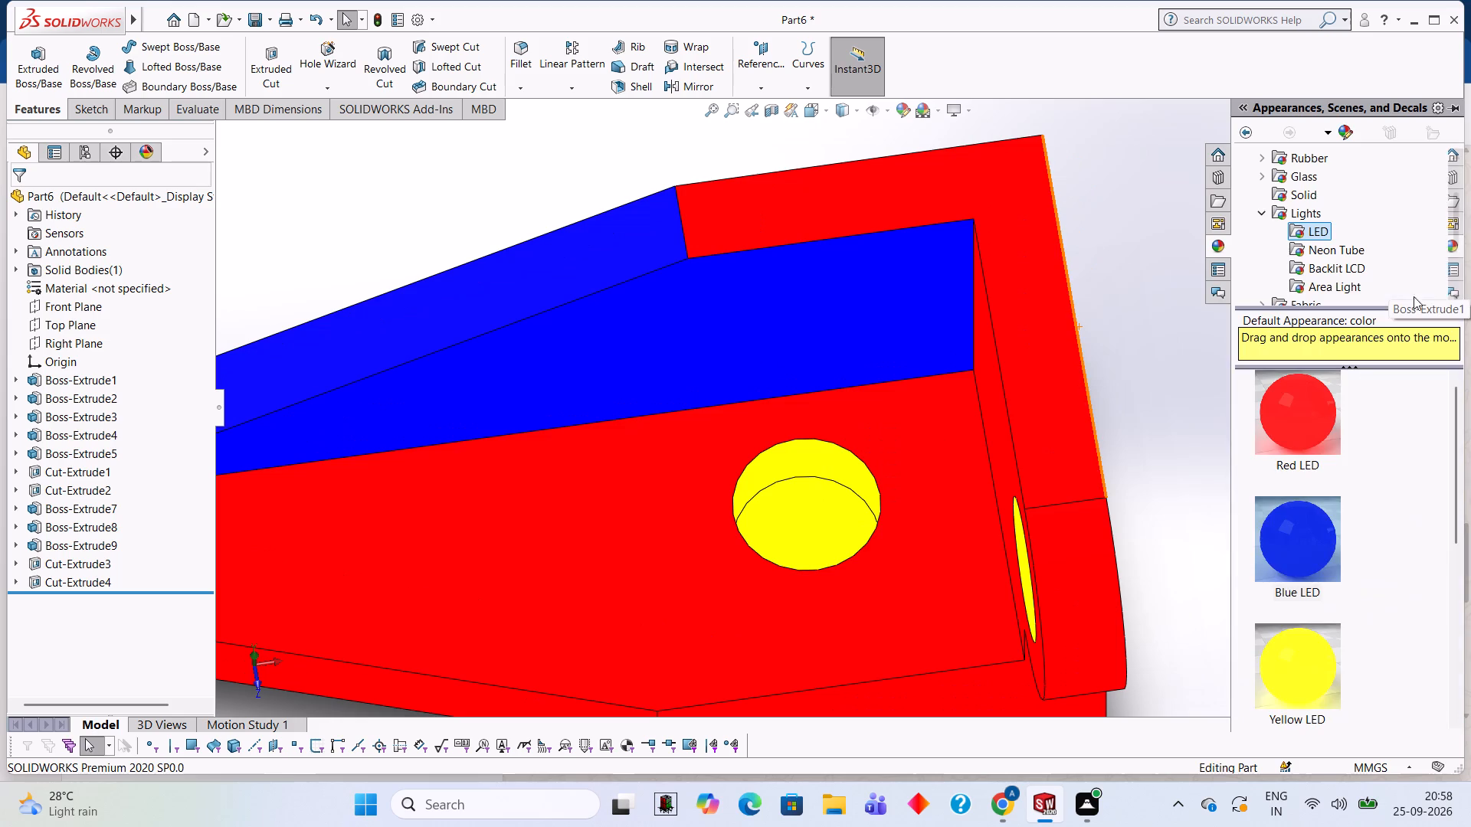
drag(1280, 532, 1034, 296)
click(1034, 296)
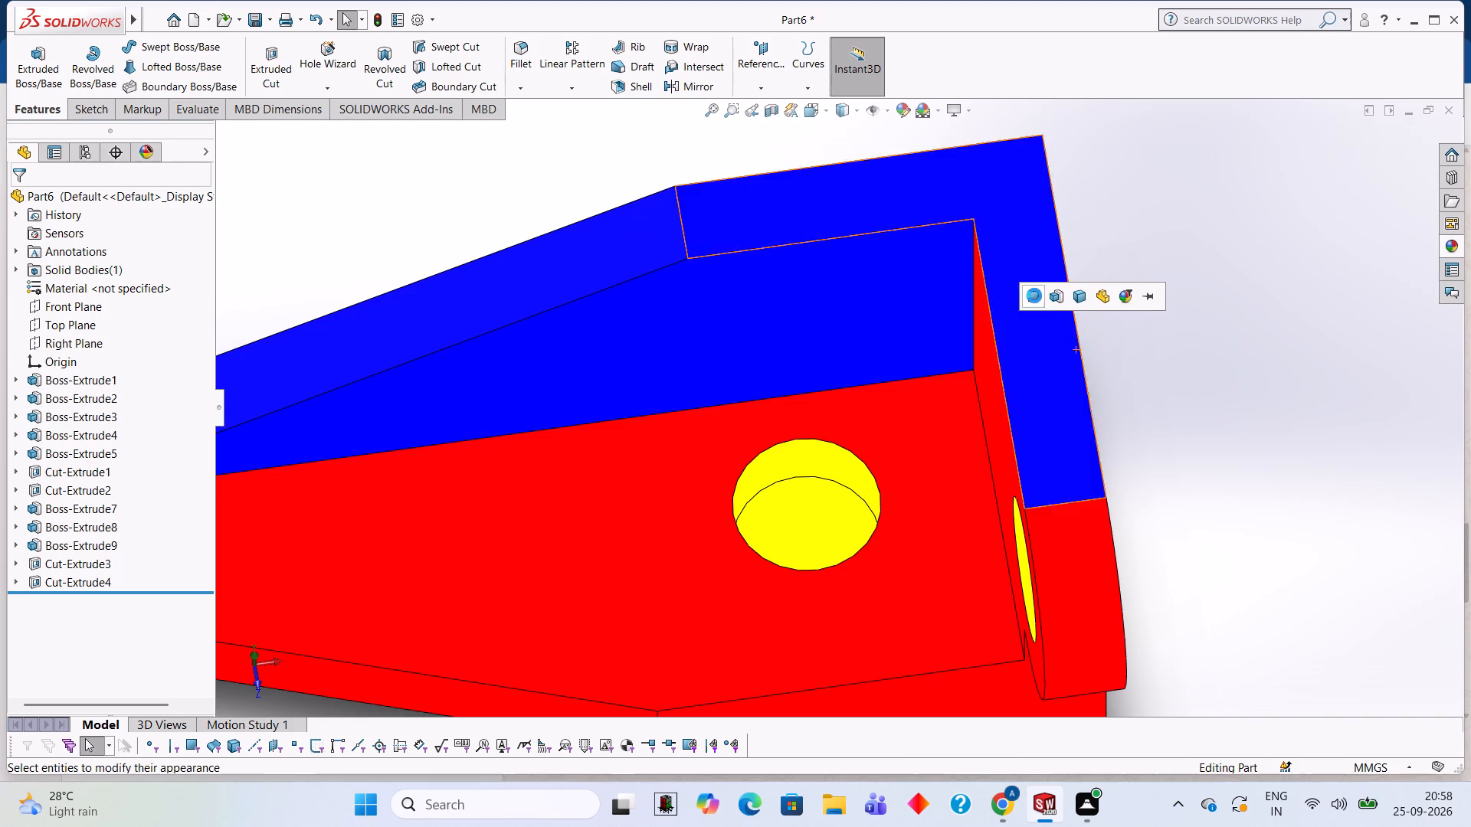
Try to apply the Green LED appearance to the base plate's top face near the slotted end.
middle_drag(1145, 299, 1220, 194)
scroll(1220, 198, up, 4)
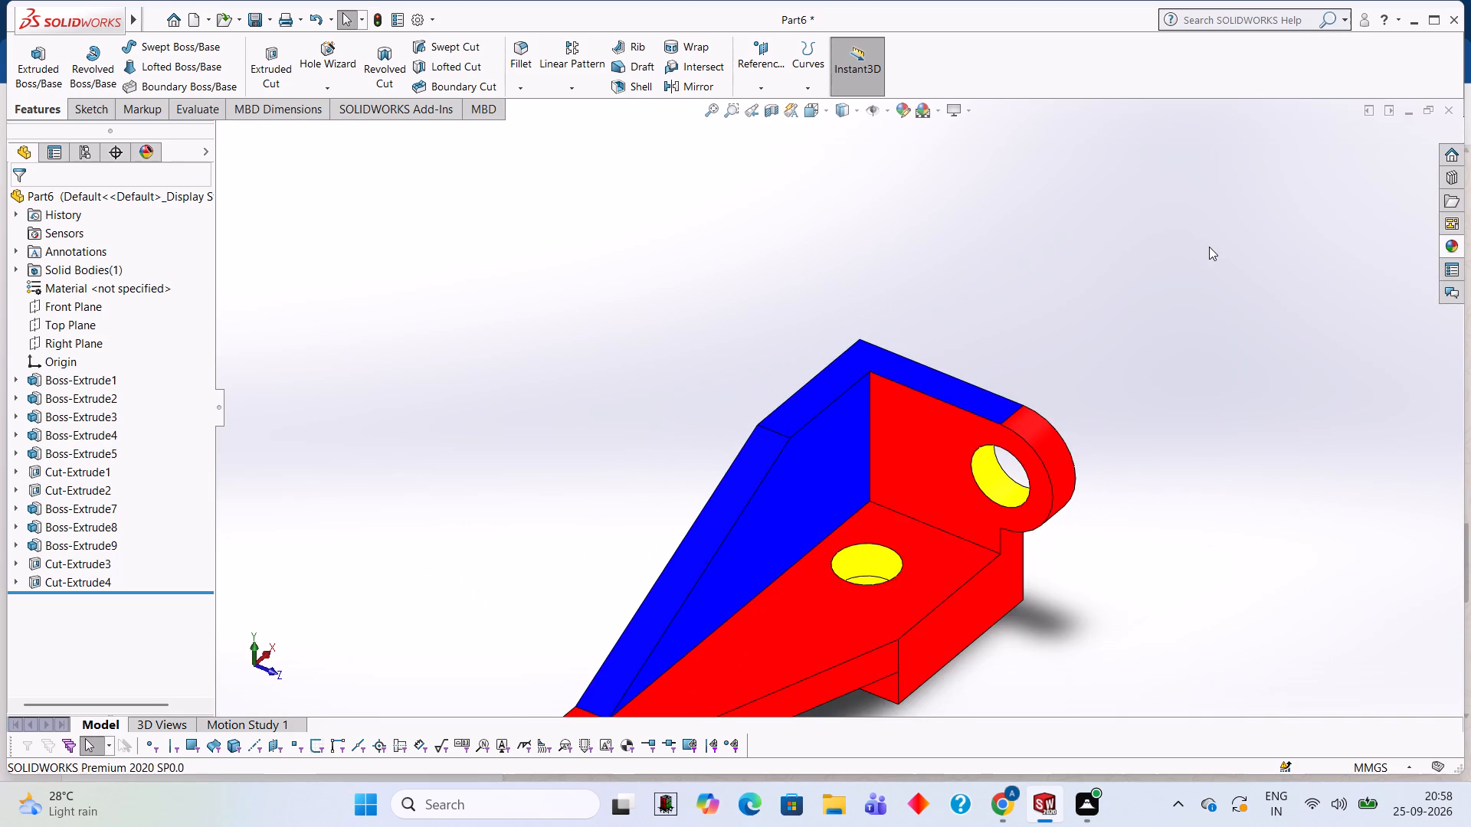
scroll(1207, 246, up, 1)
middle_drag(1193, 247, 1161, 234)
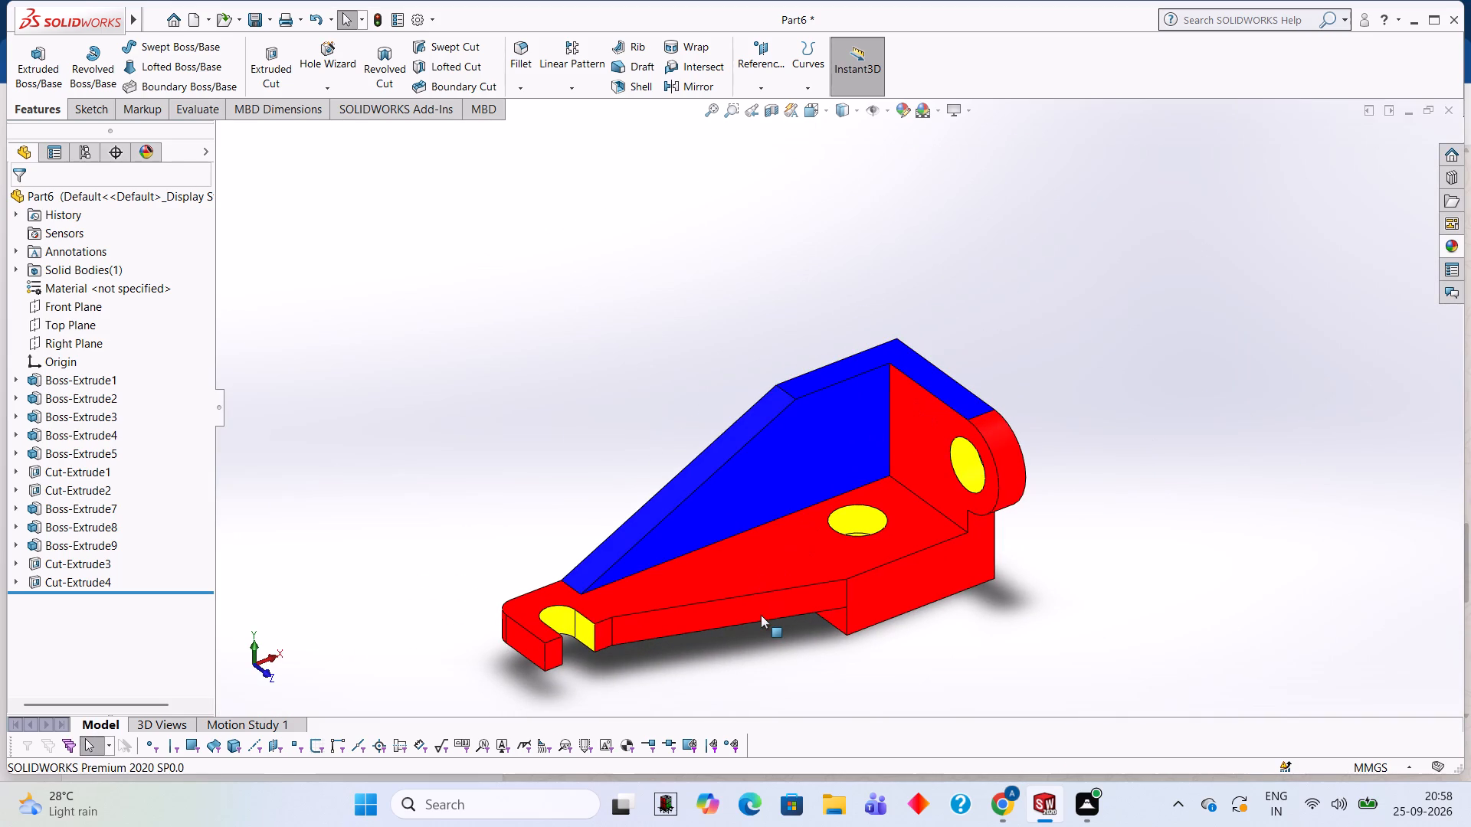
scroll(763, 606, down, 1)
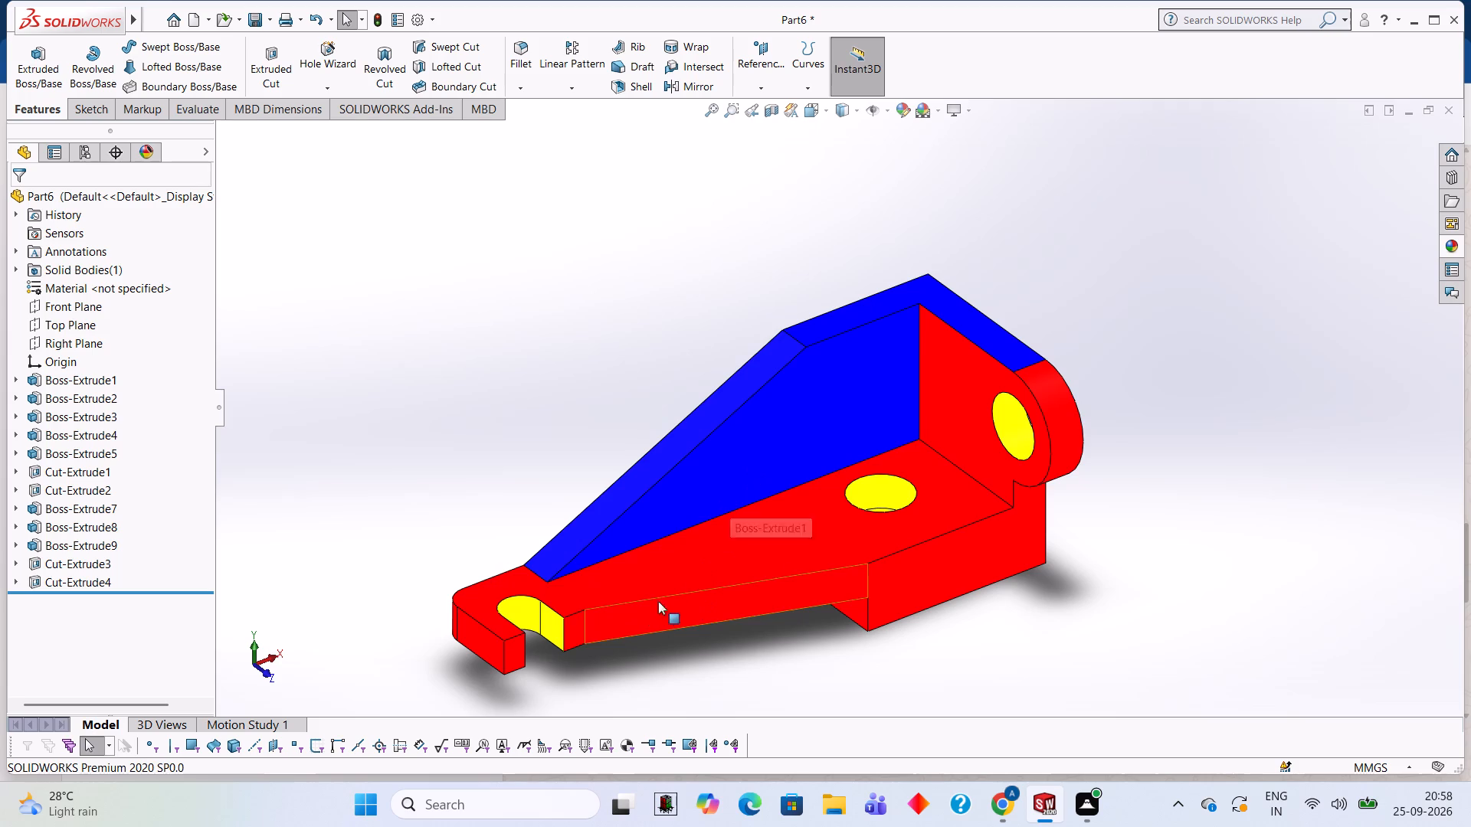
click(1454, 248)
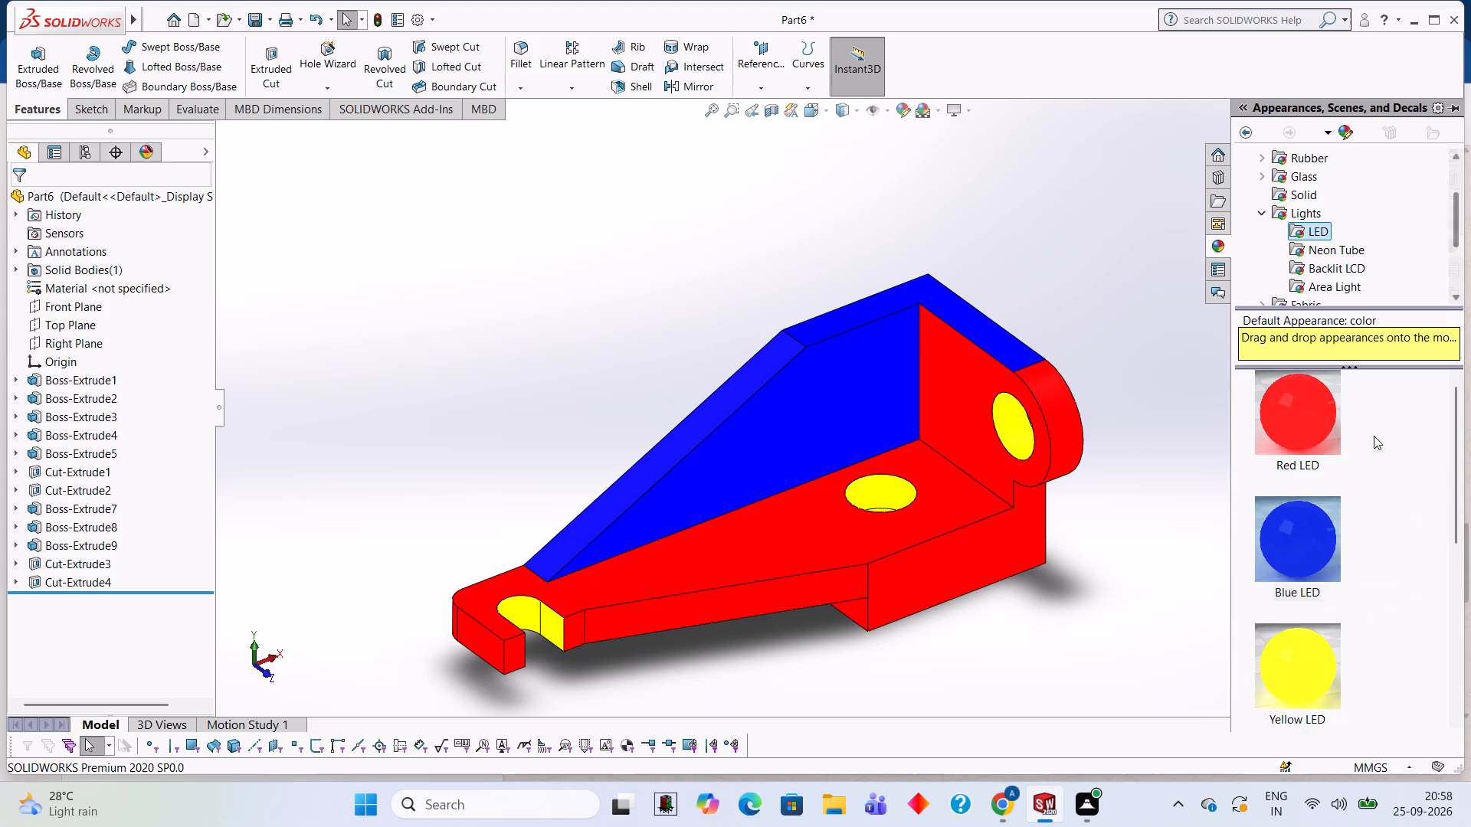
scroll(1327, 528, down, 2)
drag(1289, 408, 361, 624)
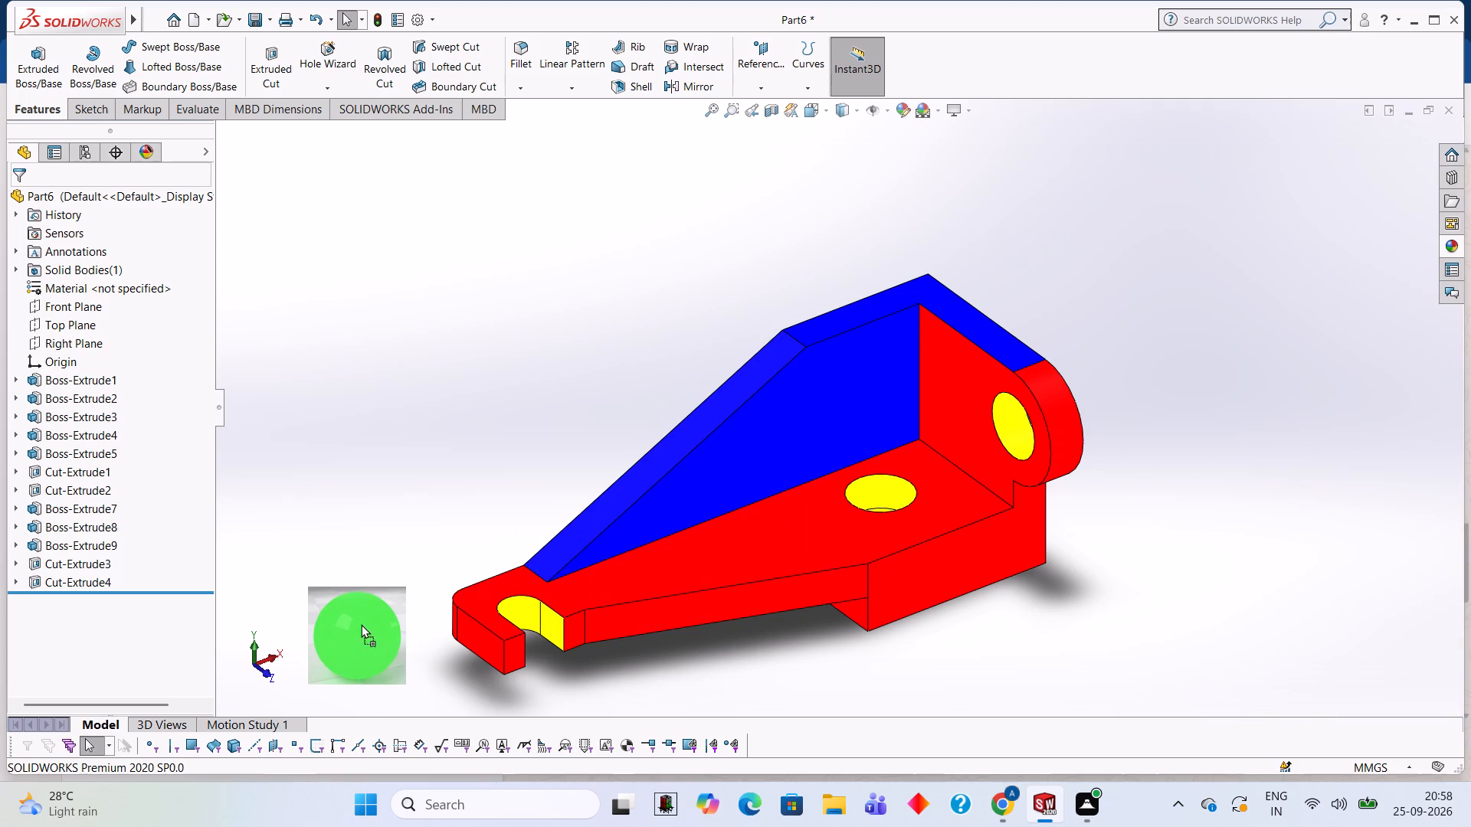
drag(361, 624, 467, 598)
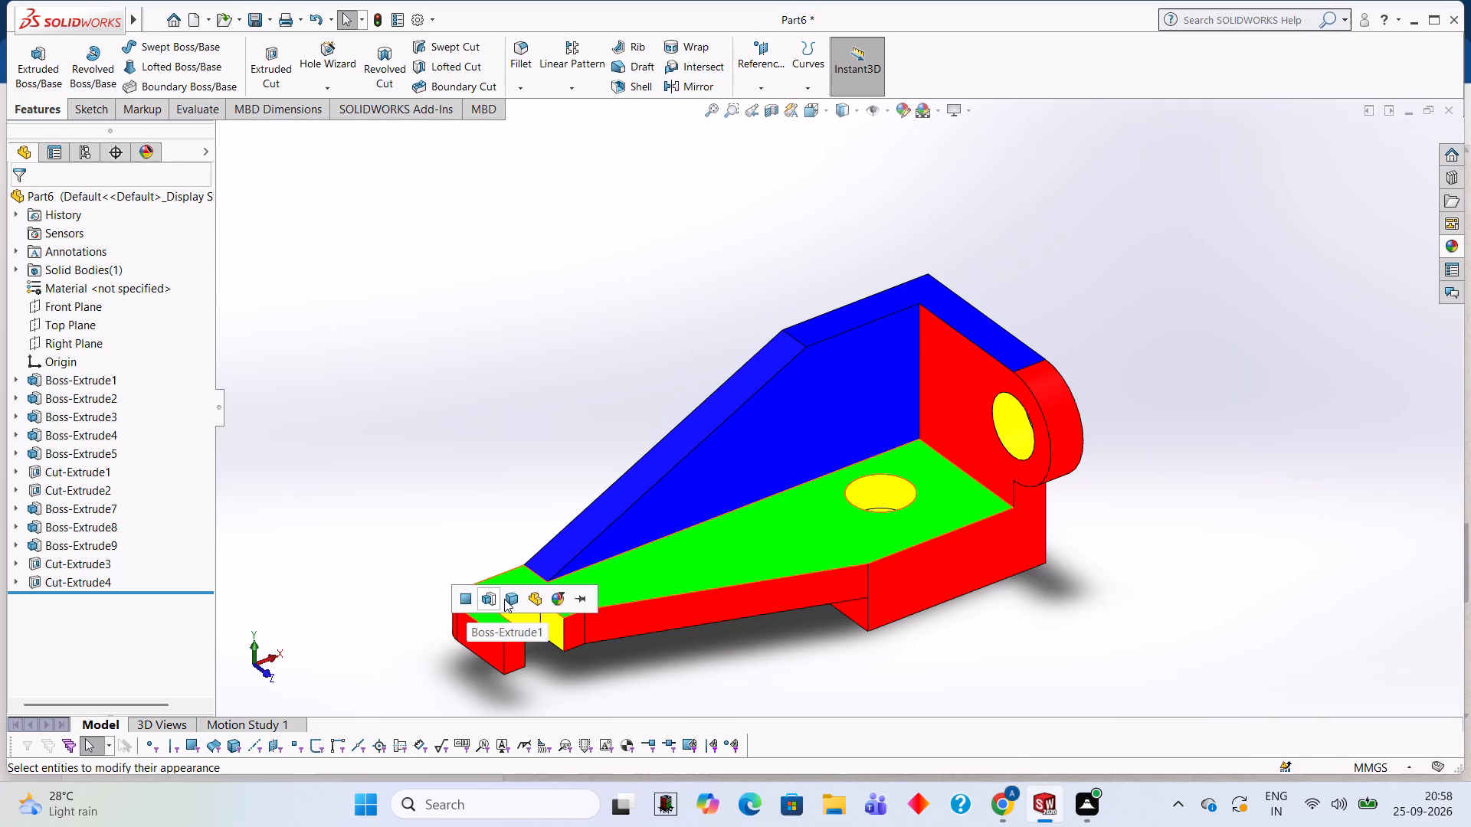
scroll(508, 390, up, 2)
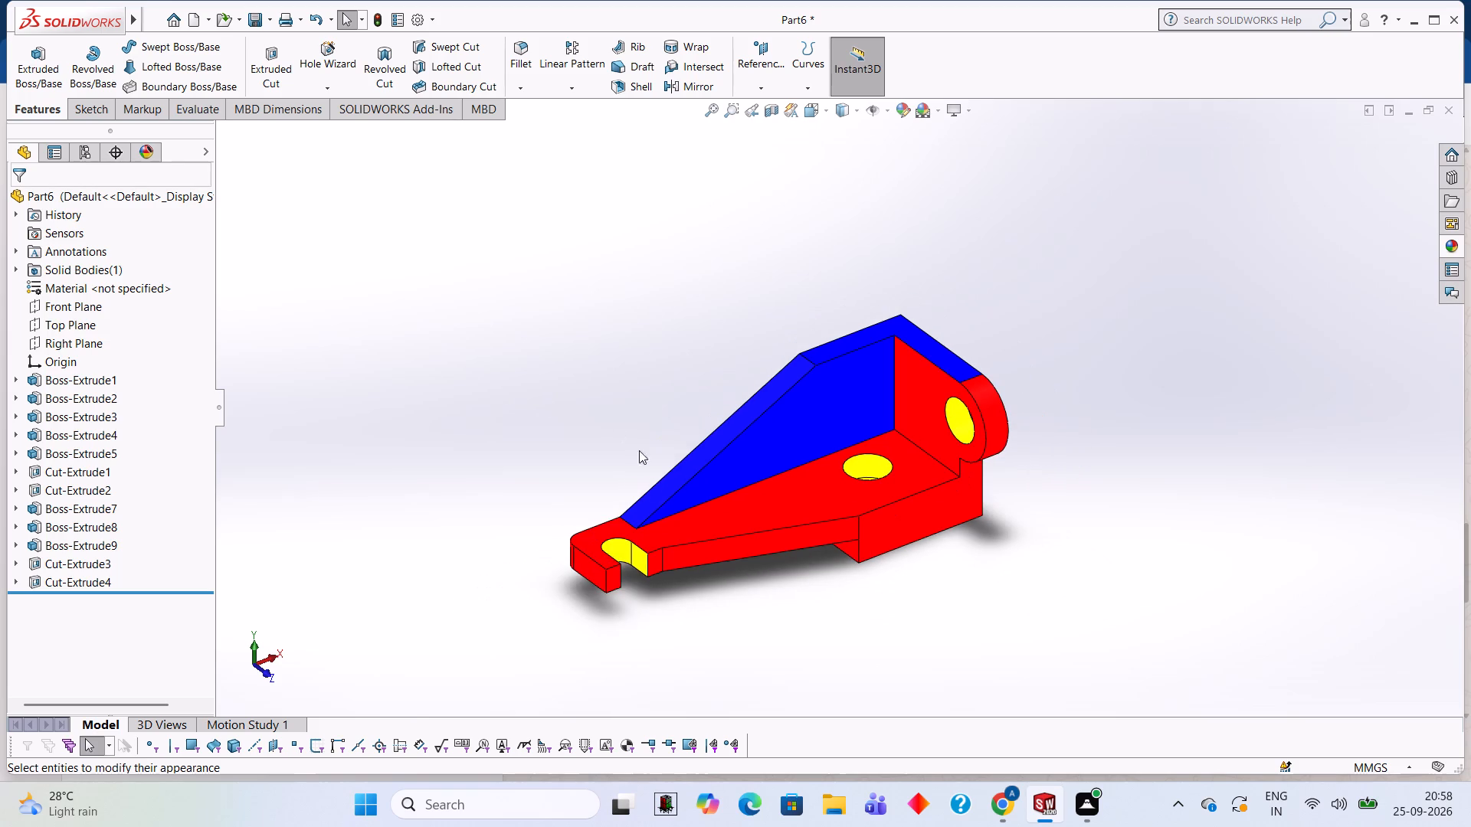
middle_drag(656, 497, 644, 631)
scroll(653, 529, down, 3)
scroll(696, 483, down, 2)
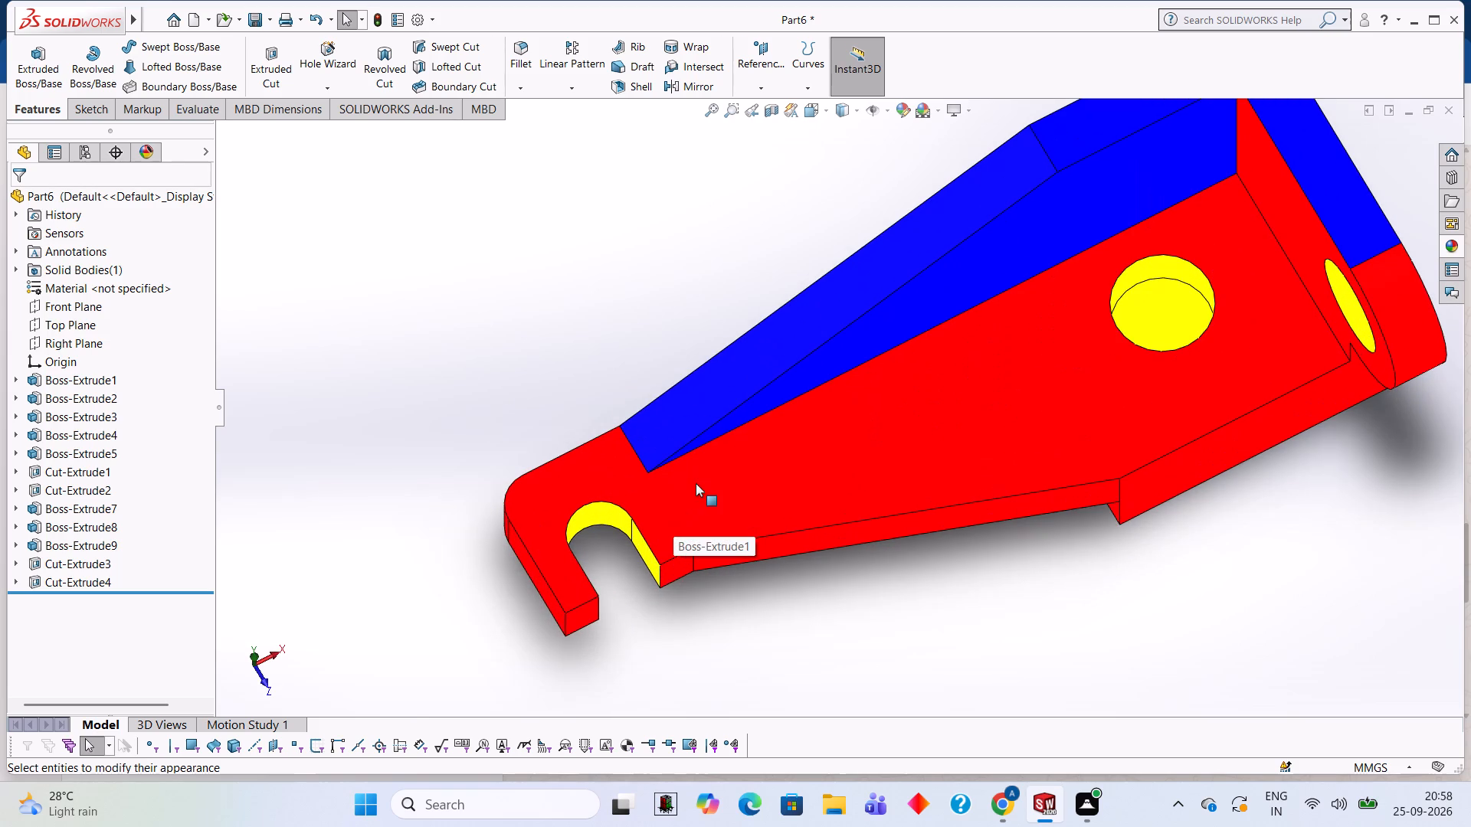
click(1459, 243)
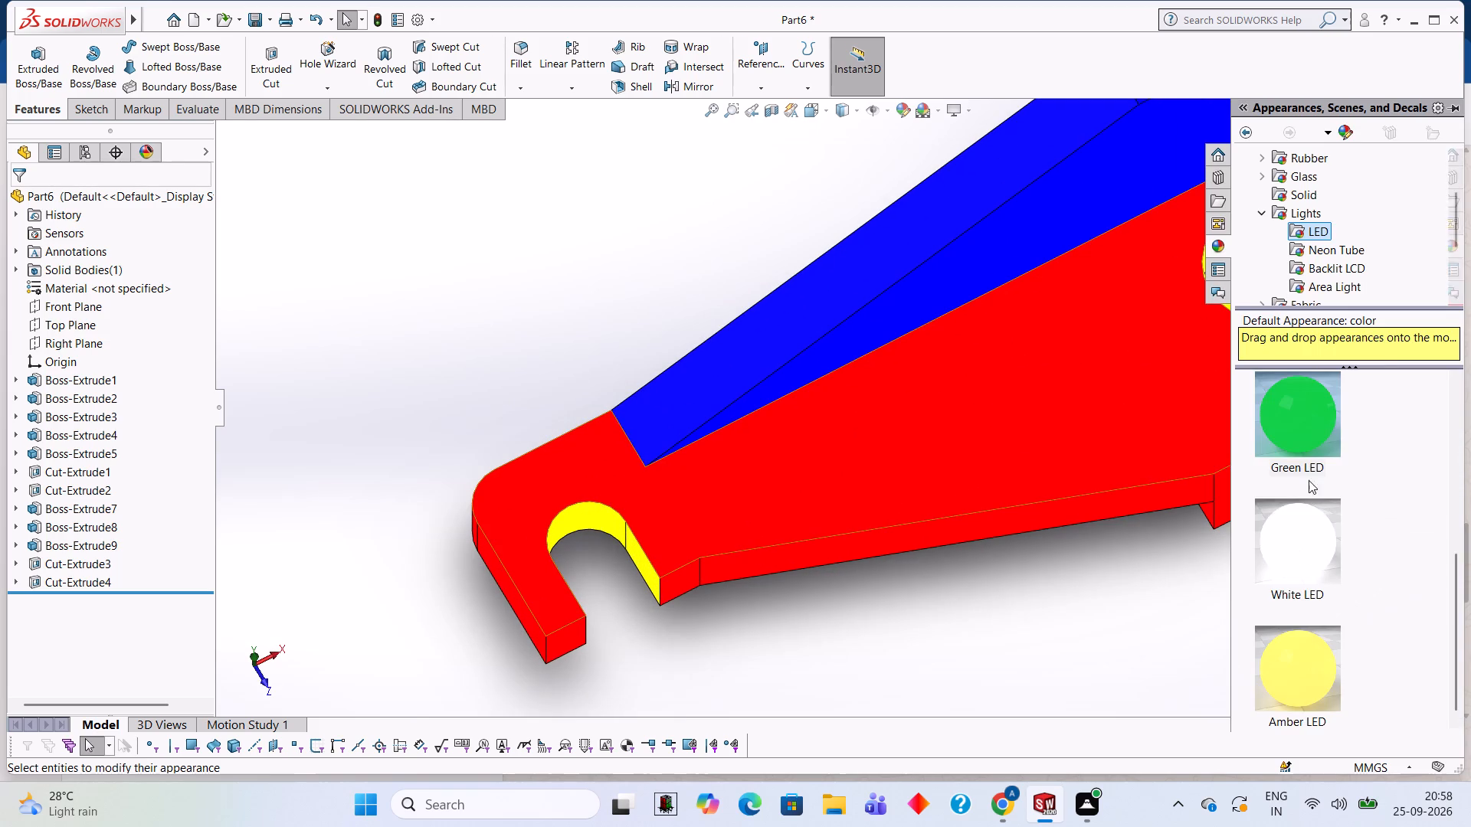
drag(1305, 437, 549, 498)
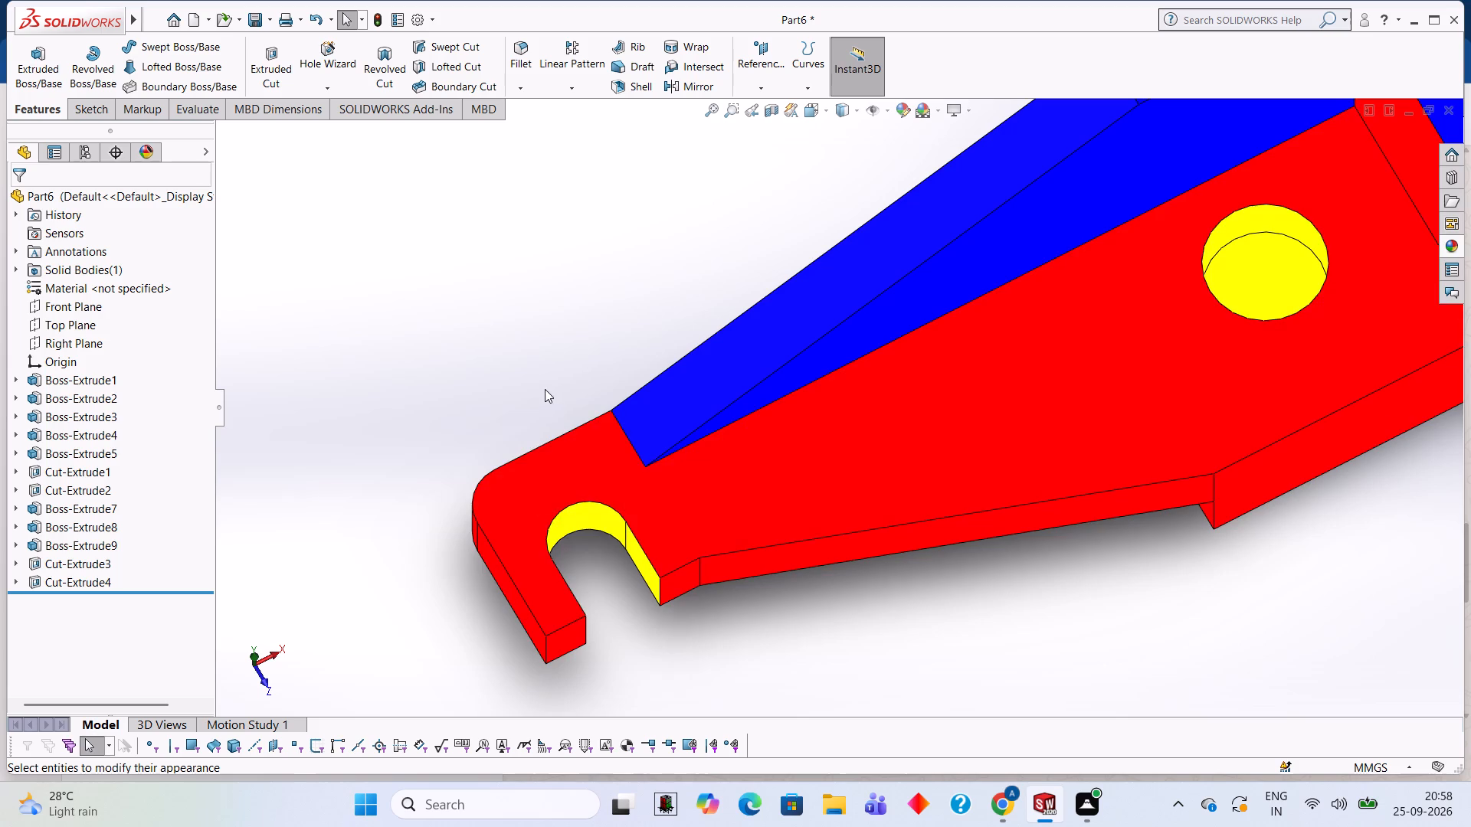
Apply the Green LED appearance to the whole Boss-Extrude8 feature at the base plate's slotted end.
middle_drag(539, 405, 570, 315)
scroll(612, 582, down, 1)
middle_drag(612, 583, 621, 514)
scroll(623, 514, up, 1)
click(1453, 247)
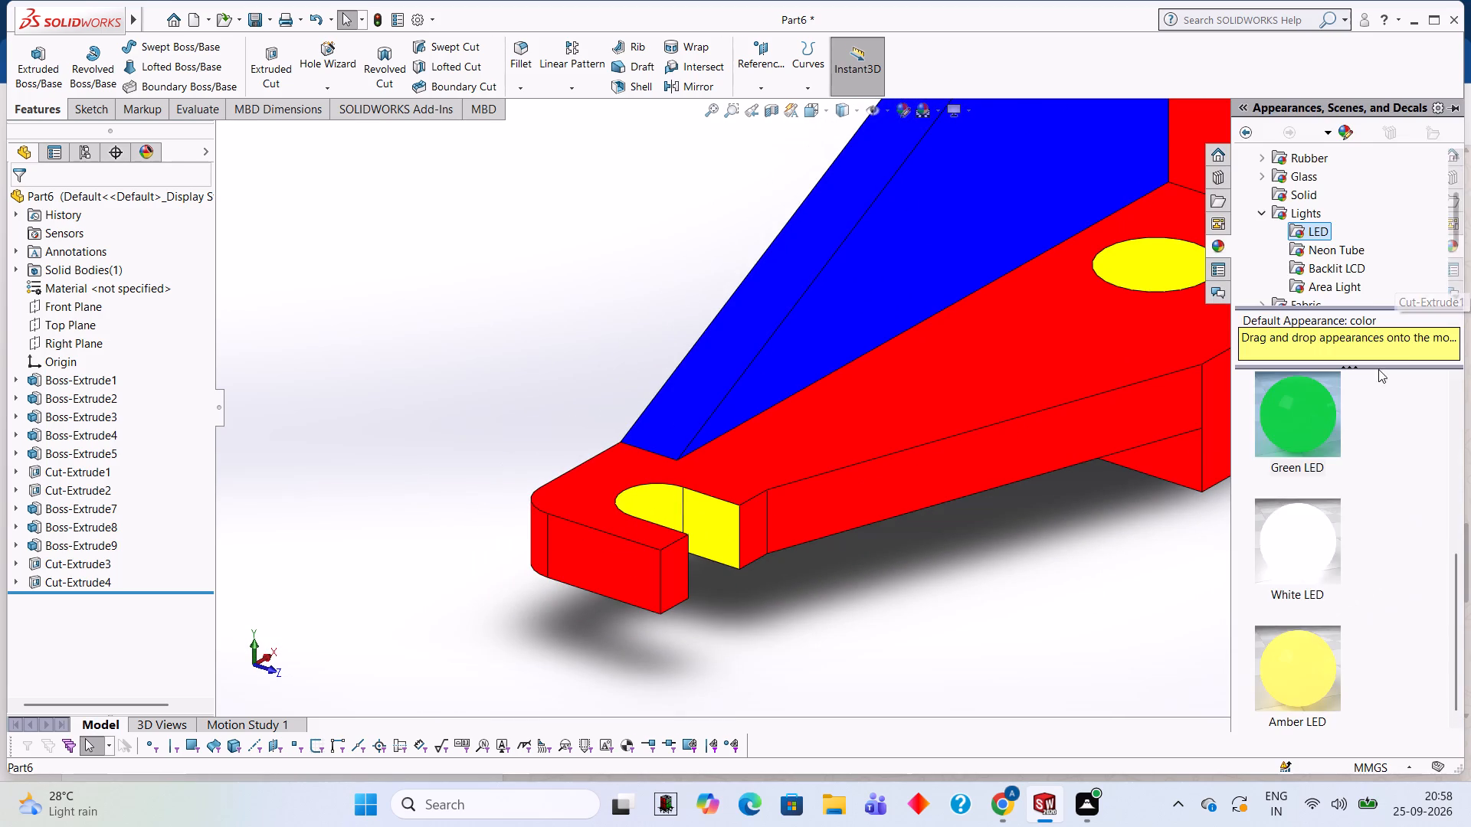
drag(1317, 431, 594, 589)
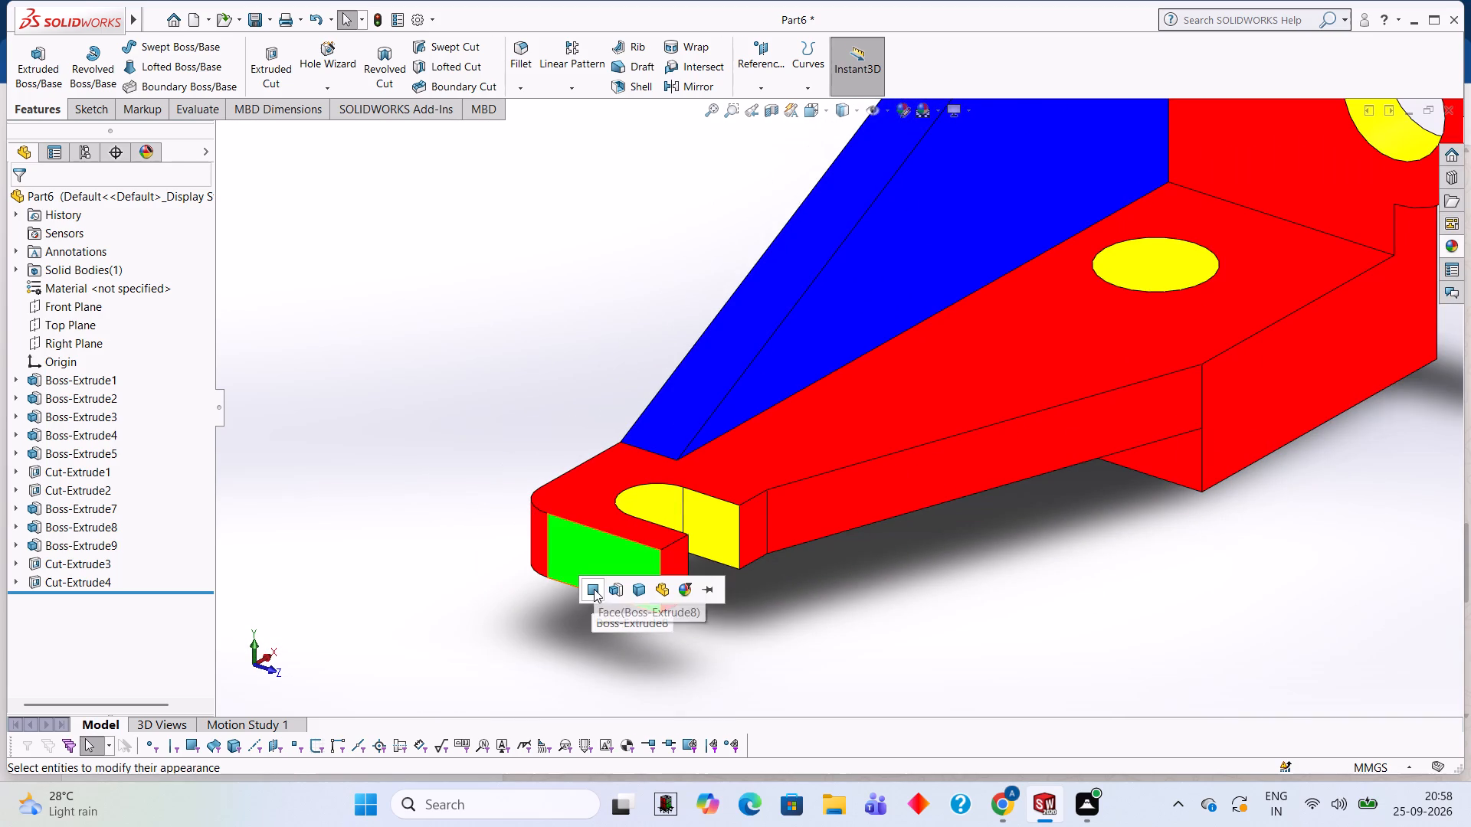
click(621, 589)
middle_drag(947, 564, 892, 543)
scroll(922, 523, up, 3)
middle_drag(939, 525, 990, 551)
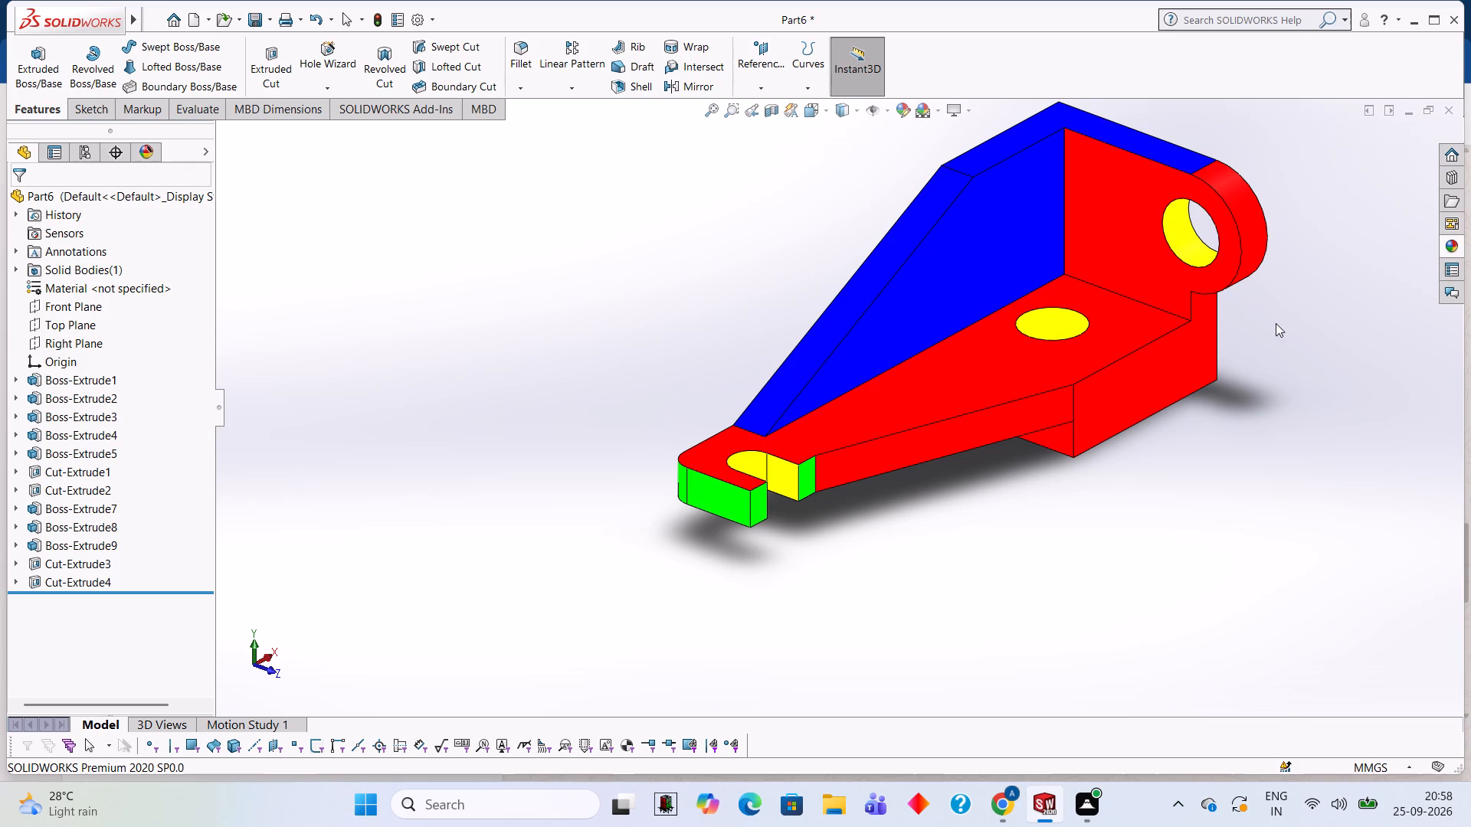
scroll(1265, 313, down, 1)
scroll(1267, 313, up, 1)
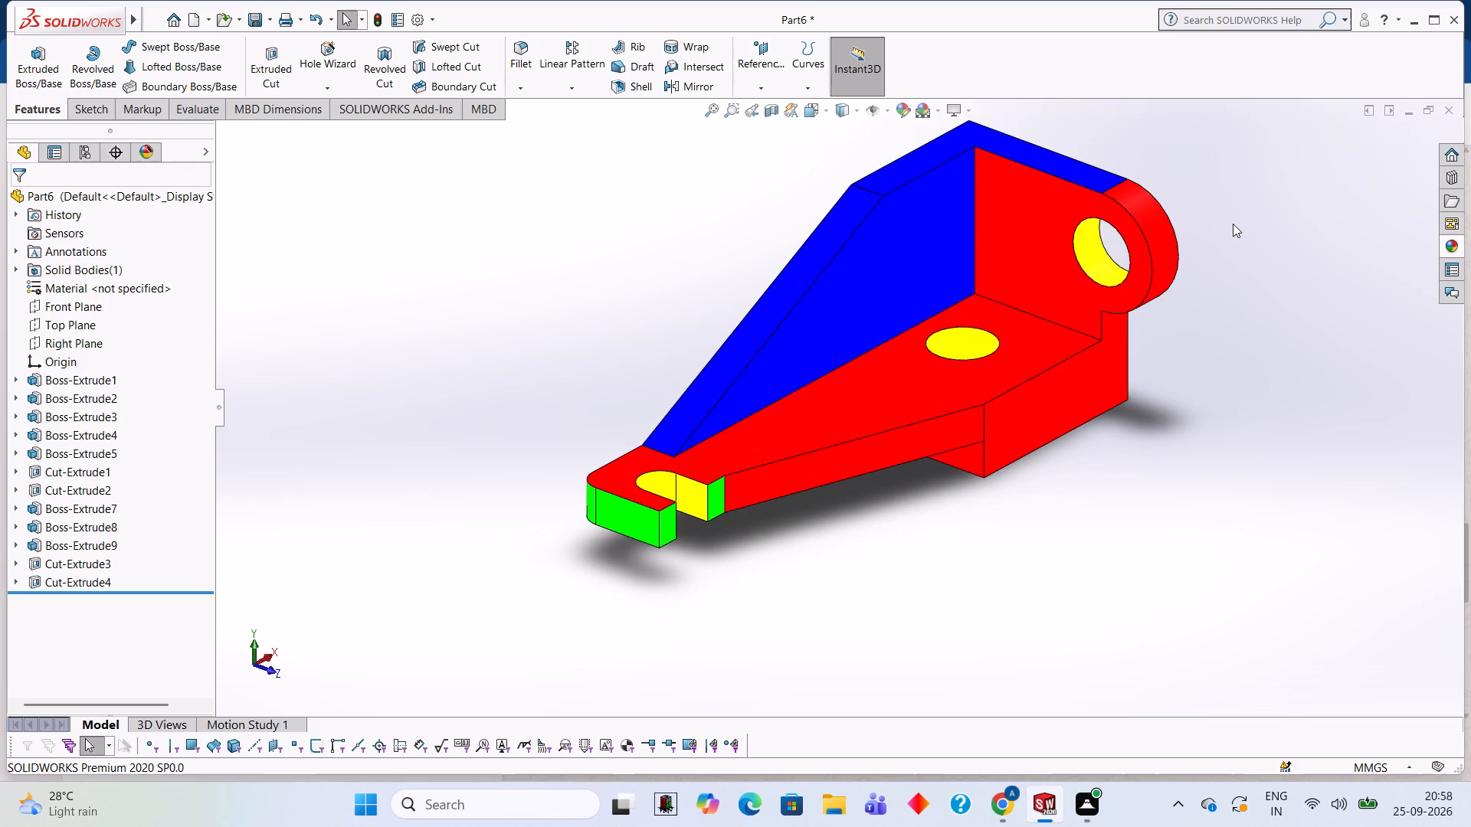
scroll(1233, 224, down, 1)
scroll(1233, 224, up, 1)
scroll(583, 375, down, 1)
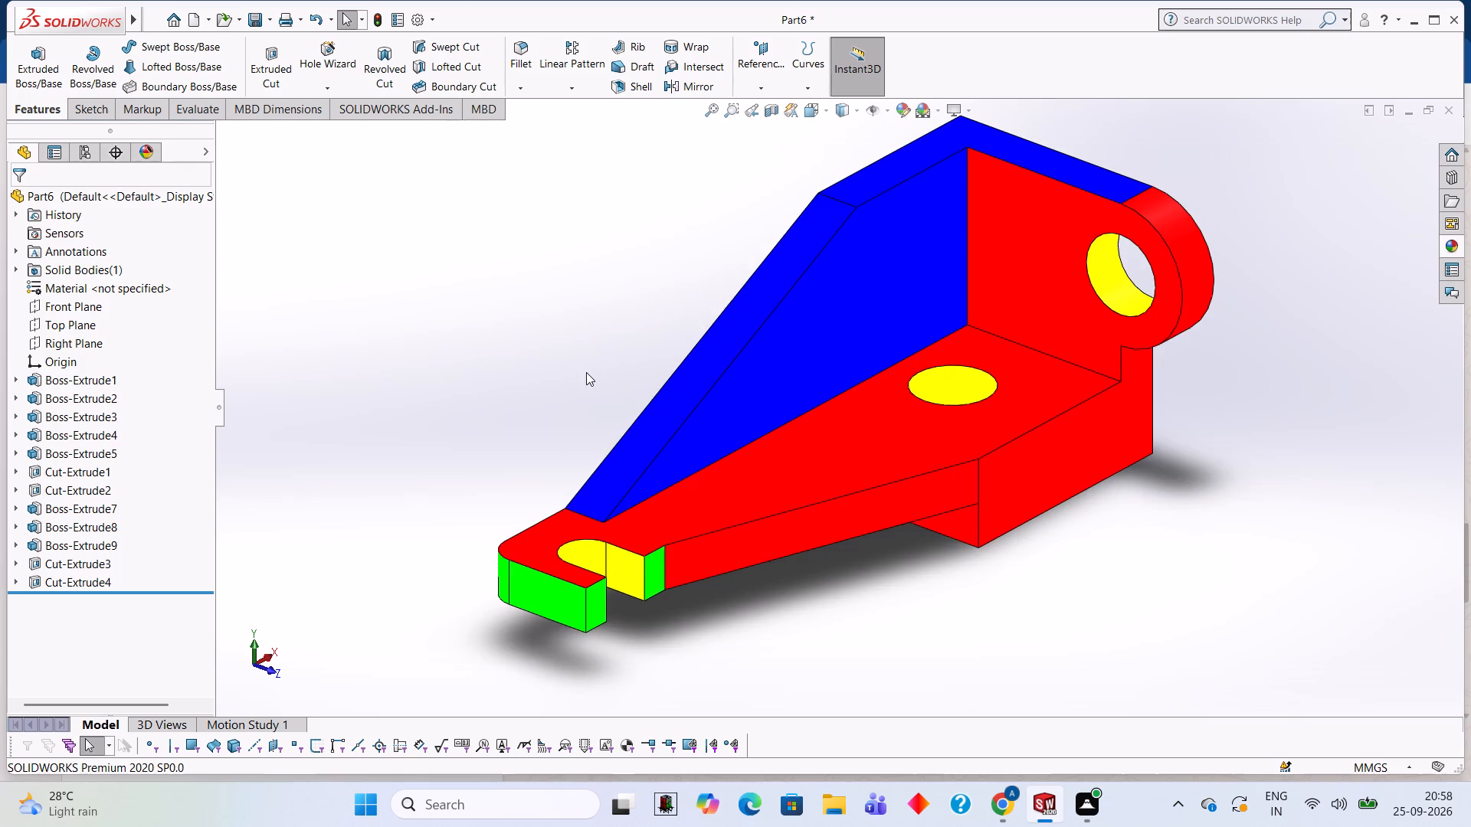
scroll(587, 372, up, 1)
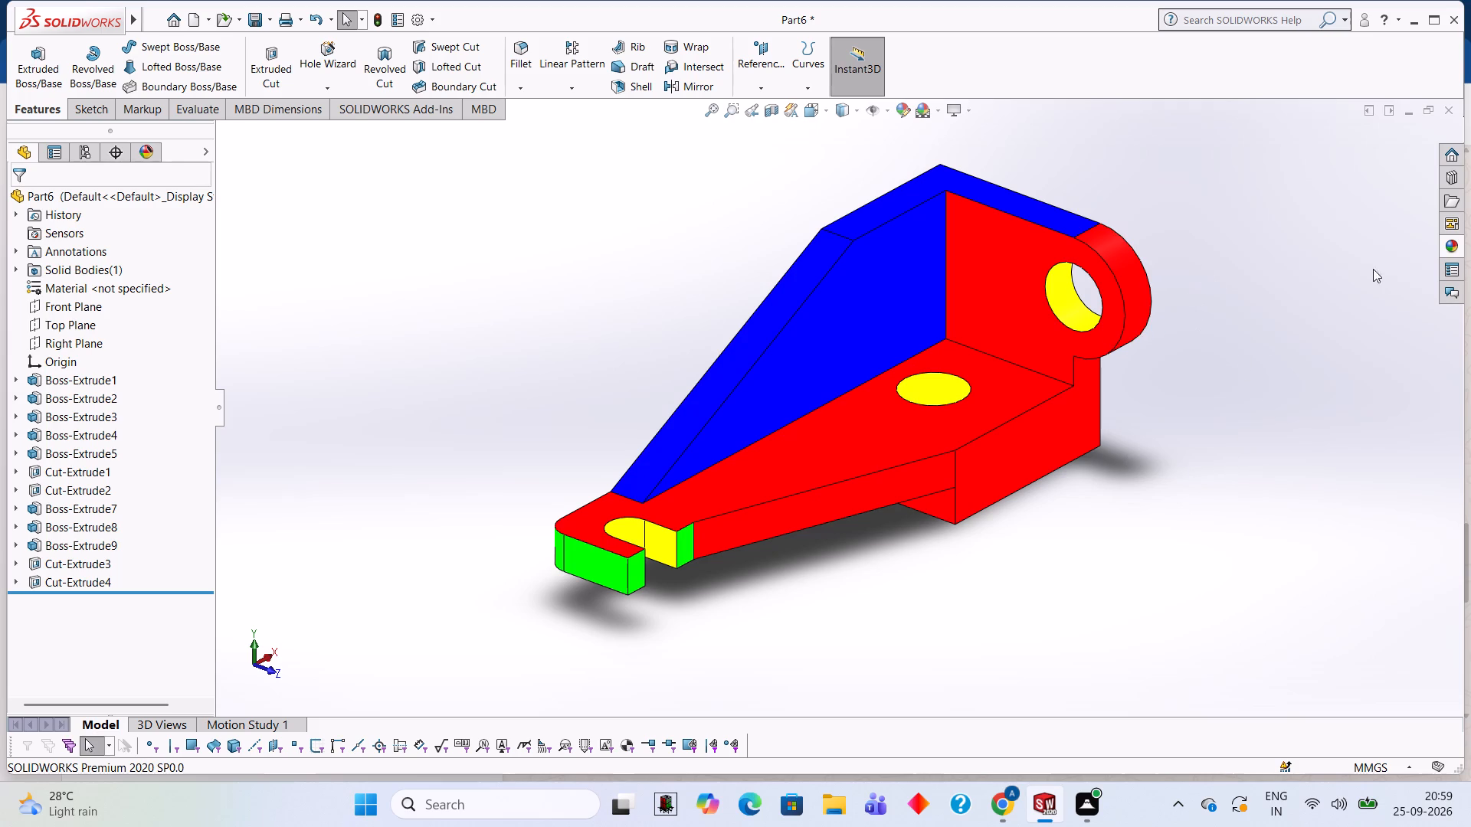
Apply the Green LED appearance to only the curved outer face of the rounded lug.
click(1452, 250)
drag(1309, 427, 1200, 408)
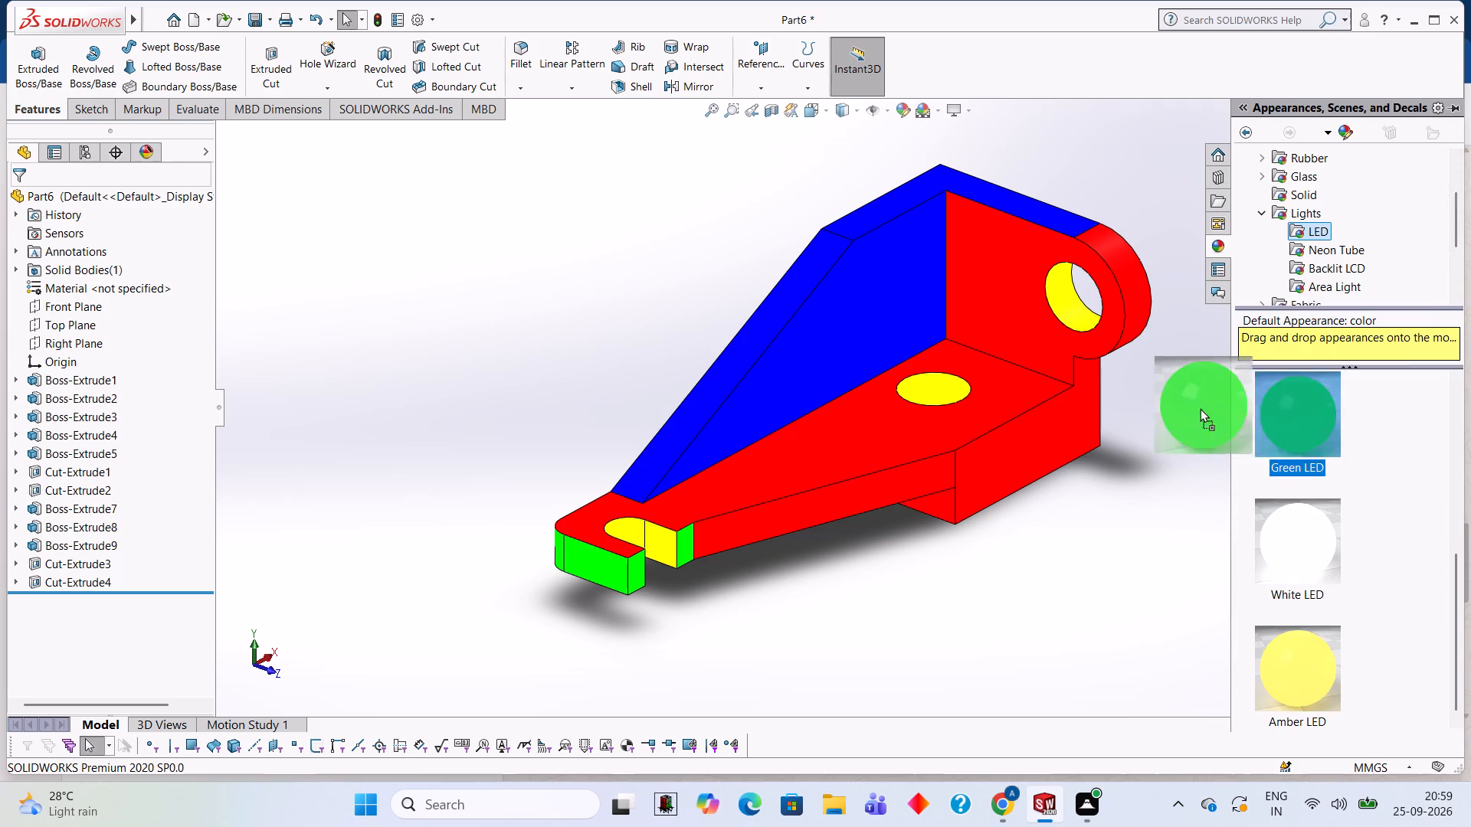
drag(1200, 408, 1148, 289)
click(1148, 289)
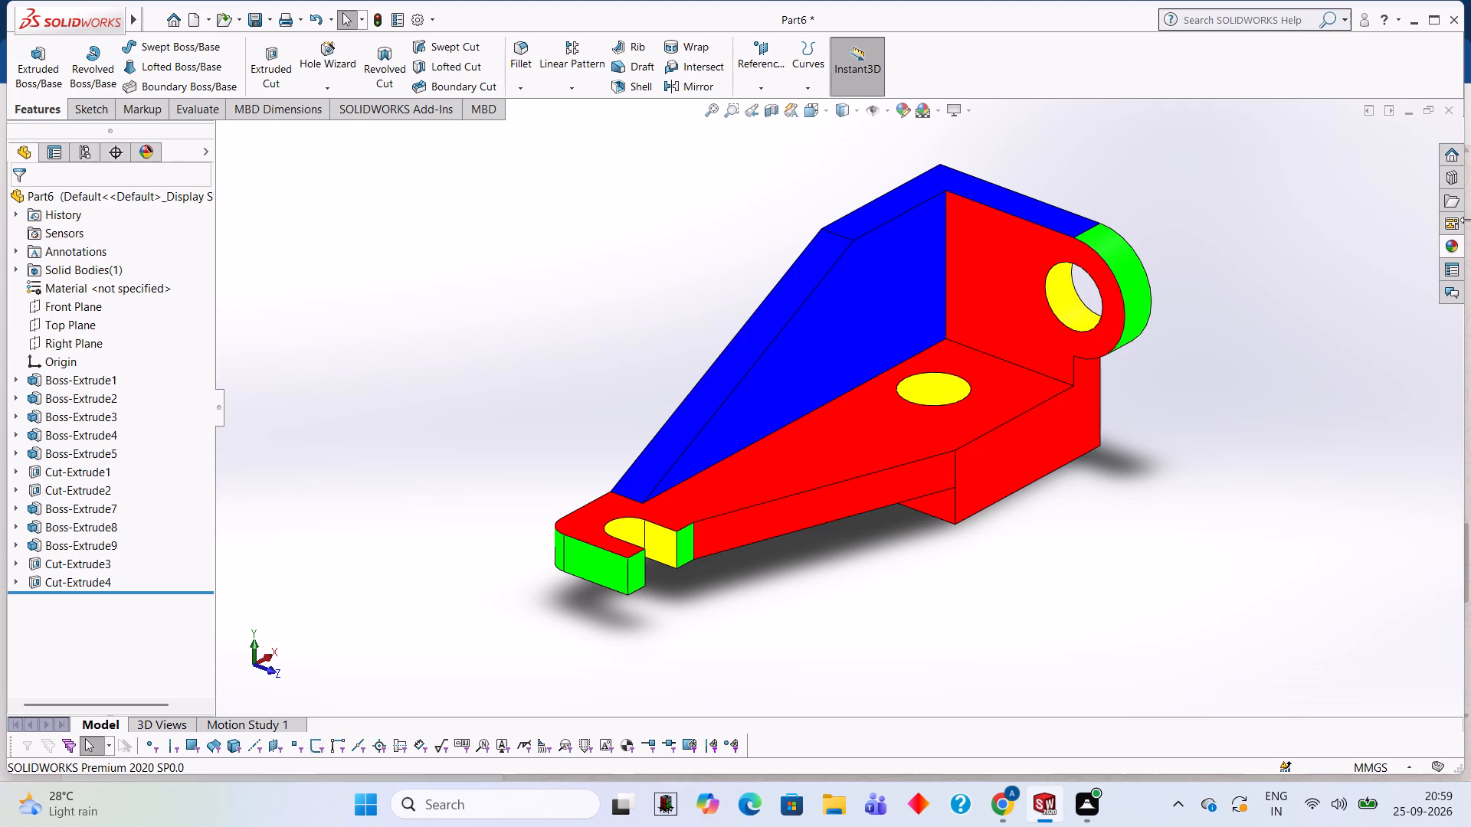
Apply the Green LED appearance to the inner face of the wall that carries the rounded lug.
click(1453, 243)
drag(1302, 427, 1015, 281)
click(1015, 281)
Apply the Green LED appearance to only the flat side face of the thick base block below the lug.
scroll(1222, 337, up, 1)
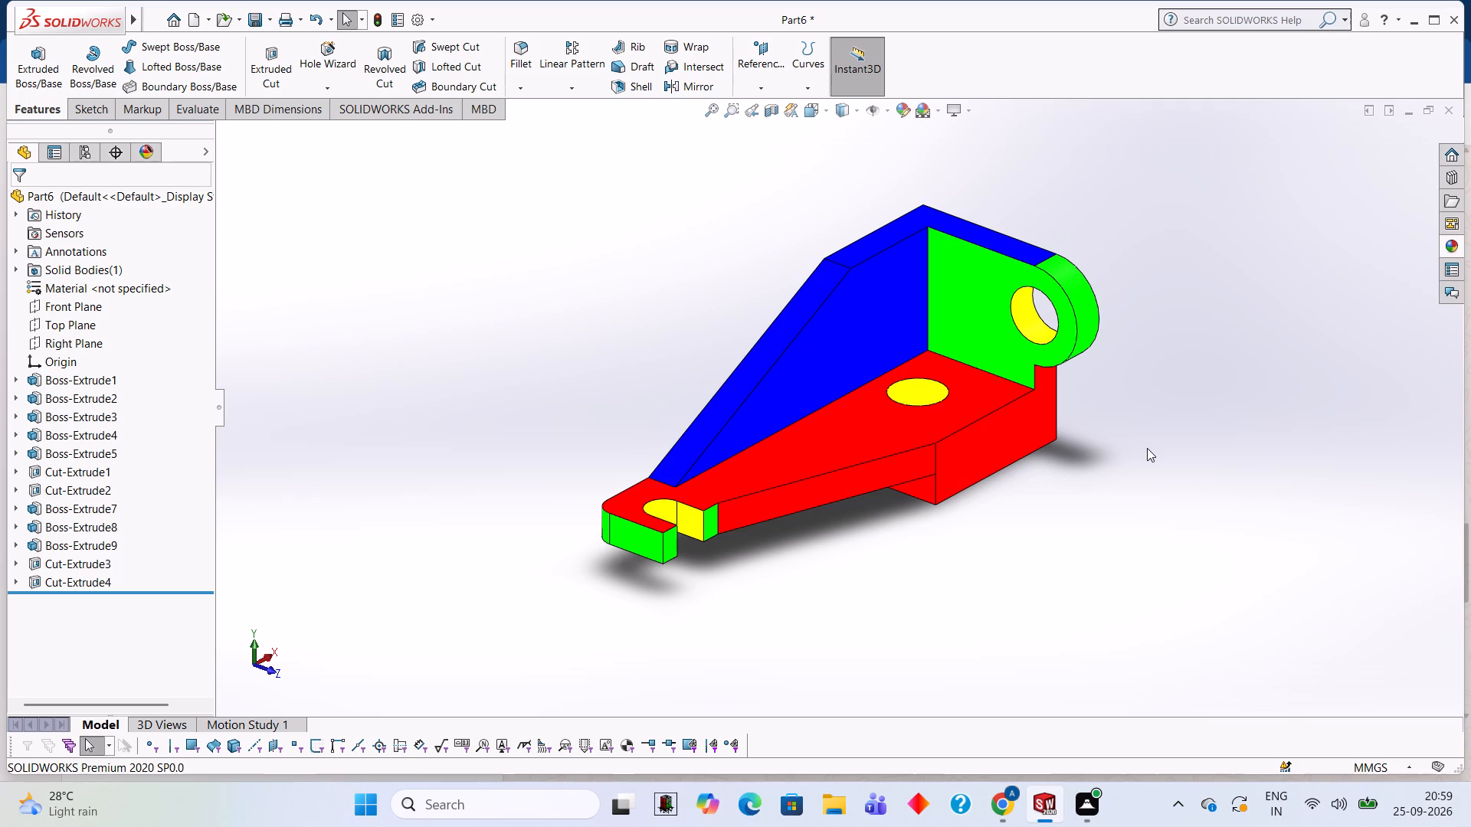
scroll(1147, 448, up, 2)
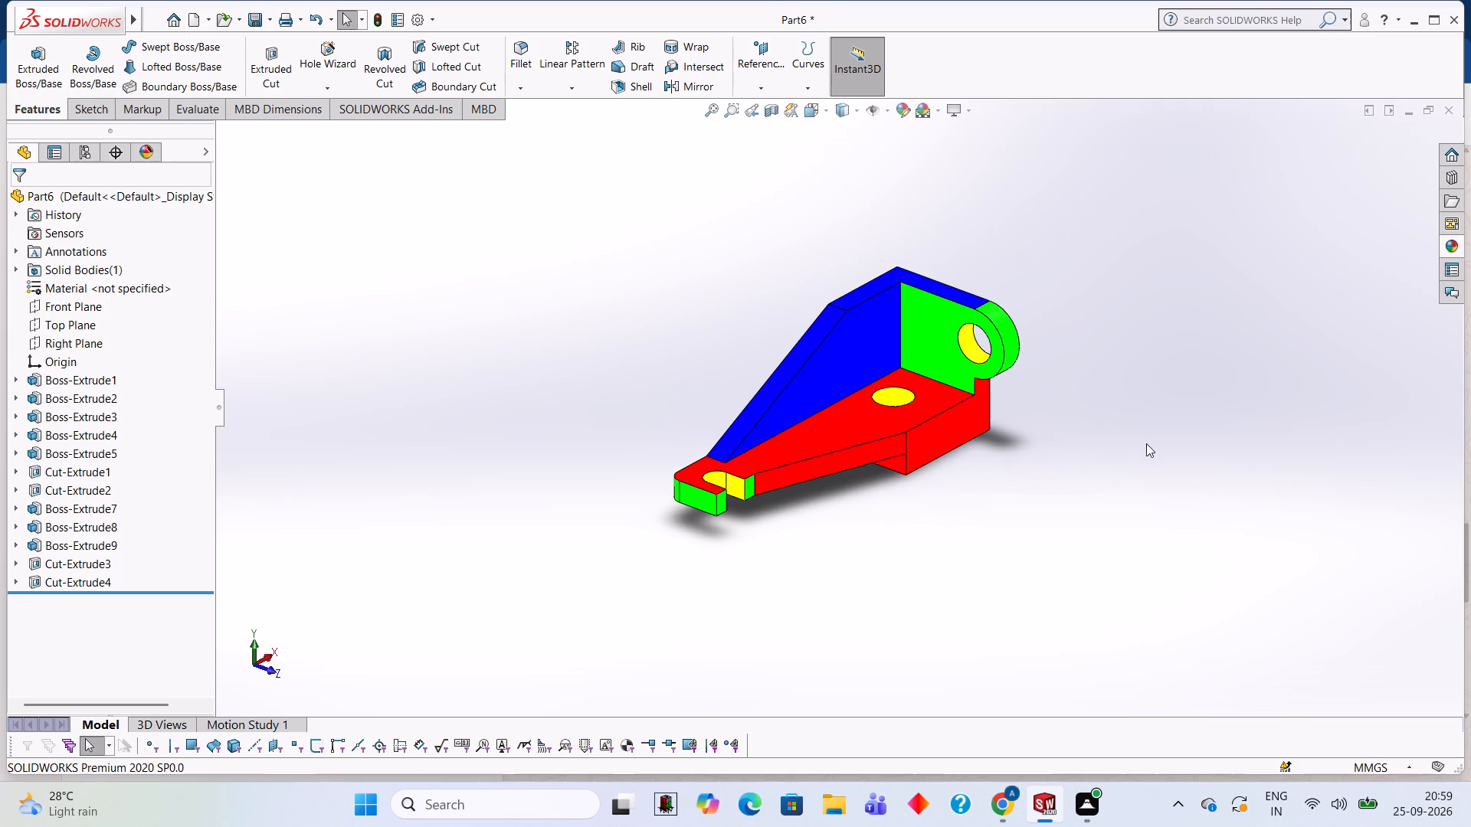
scroll(1106, 471, down, 1)
scroll(688, 202, down, 1)
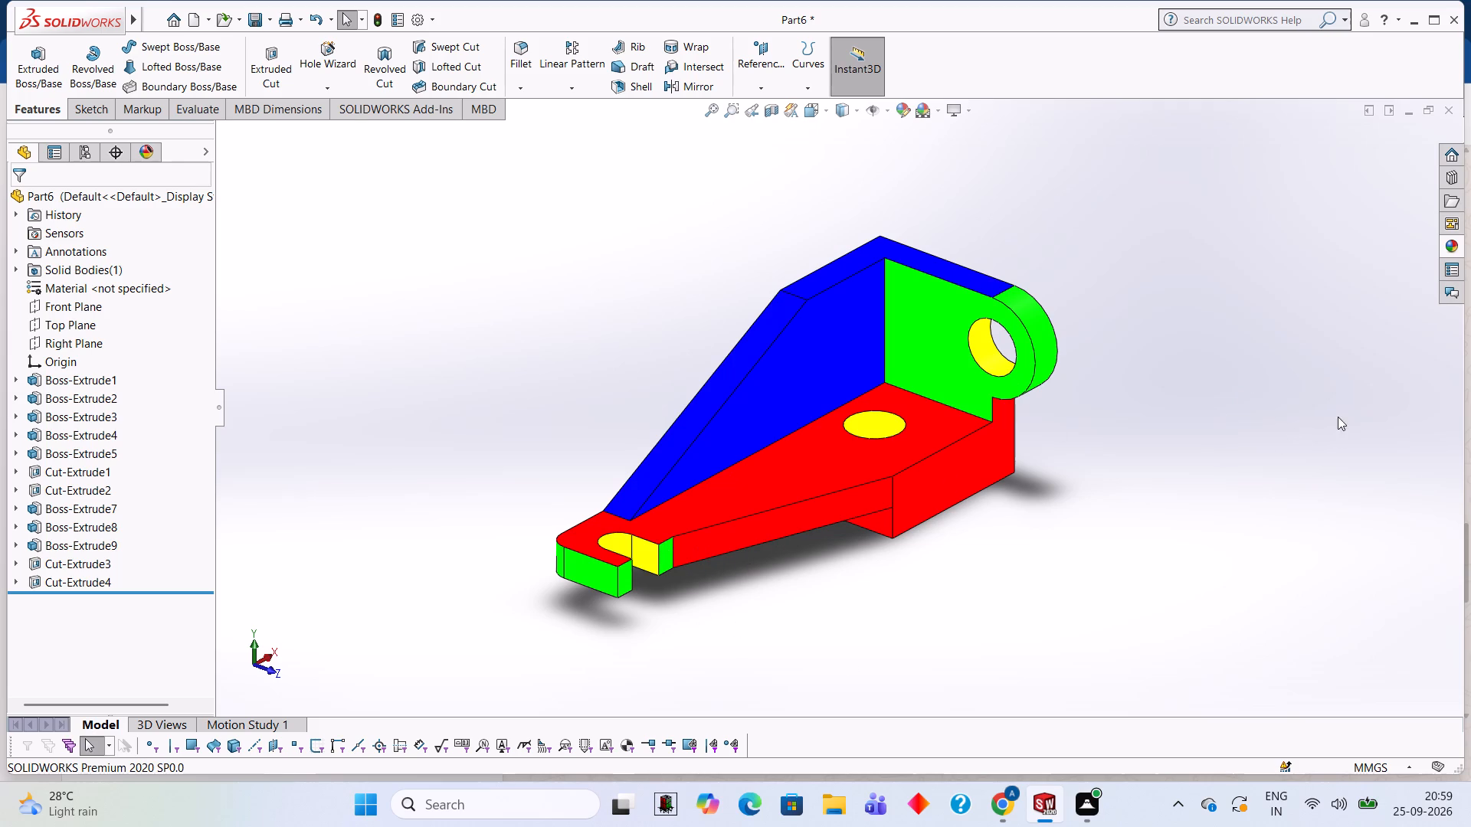
click(1458, 246)
drag(1293, 419, 1092, 508)
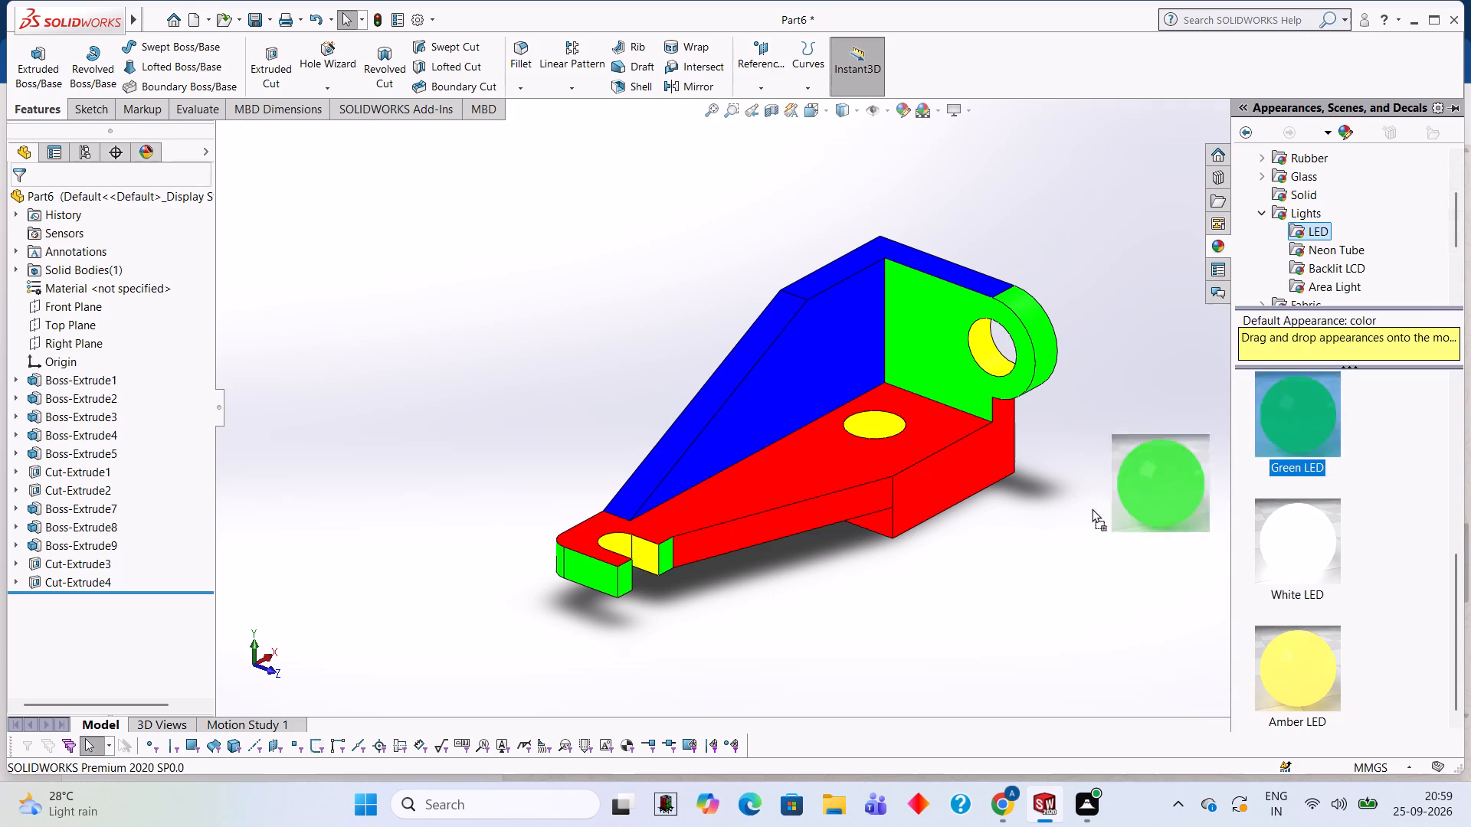
drag(1092, 508, 930, 498)
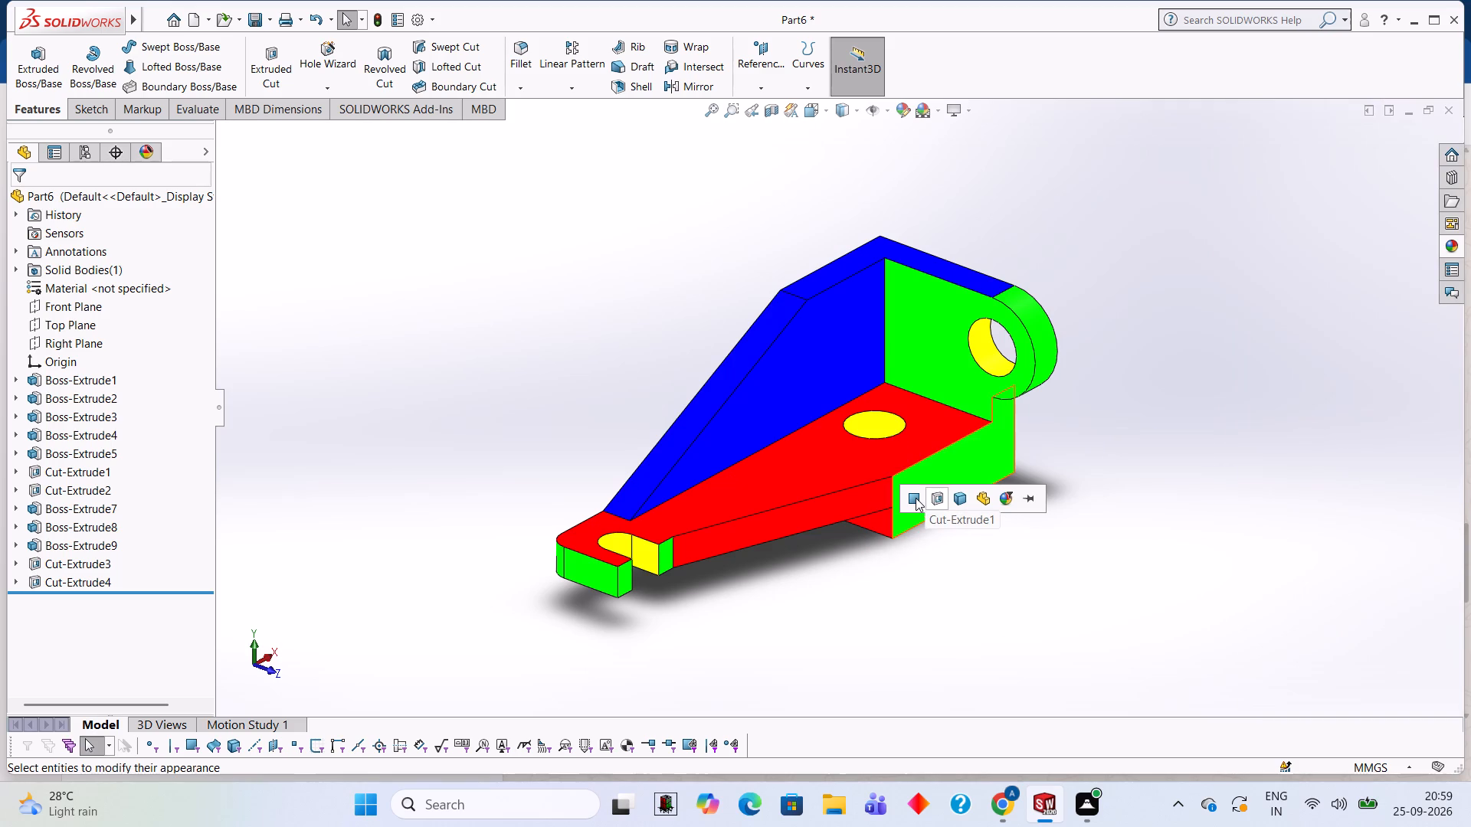
click(921, 496)
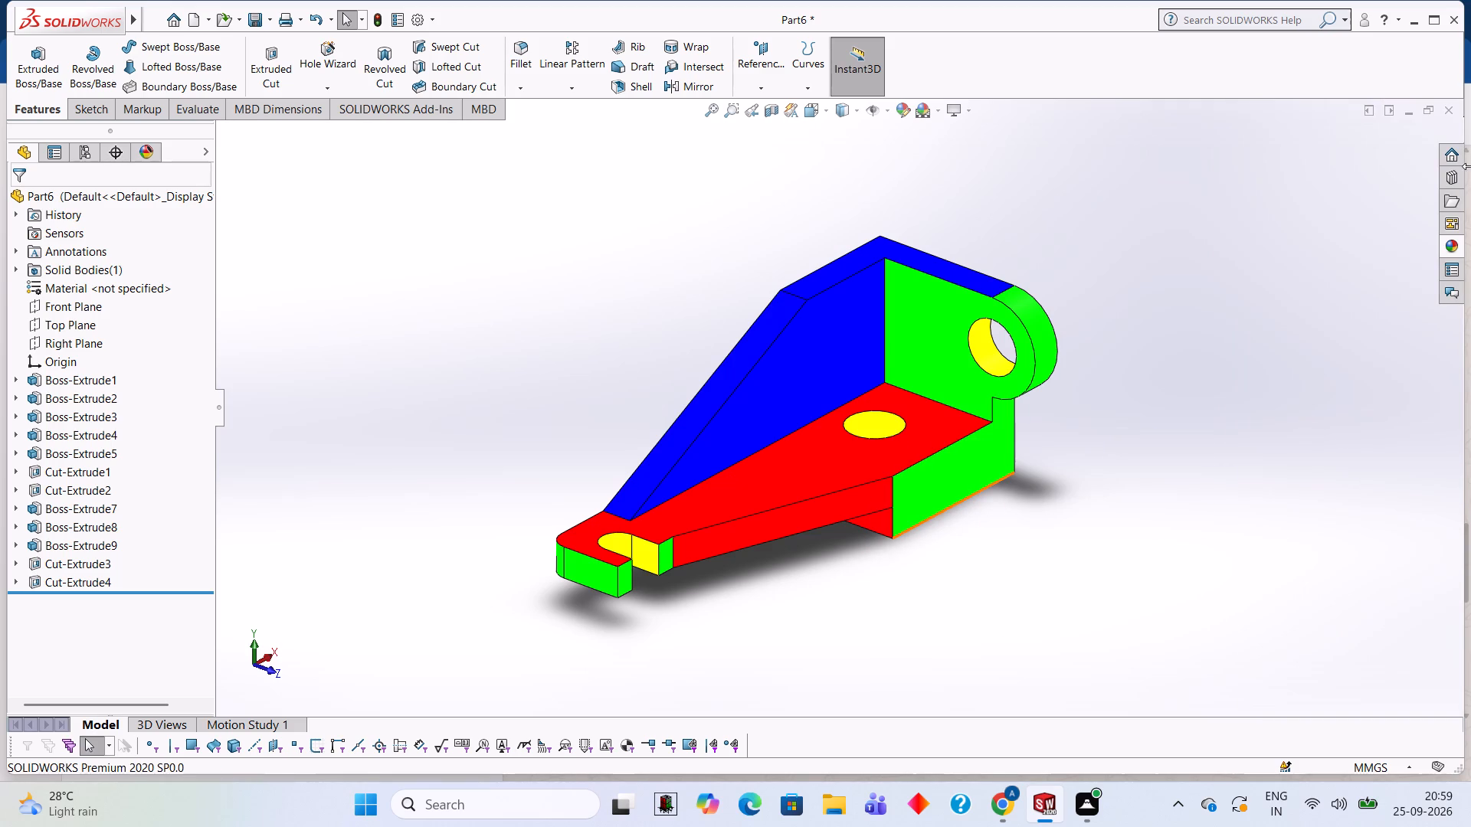
Apply the Green LED appearance to the base plate's long angled side face between the slotted end and the thick block.
click(1450, 243)
drag(1299, 428, 727, 563)
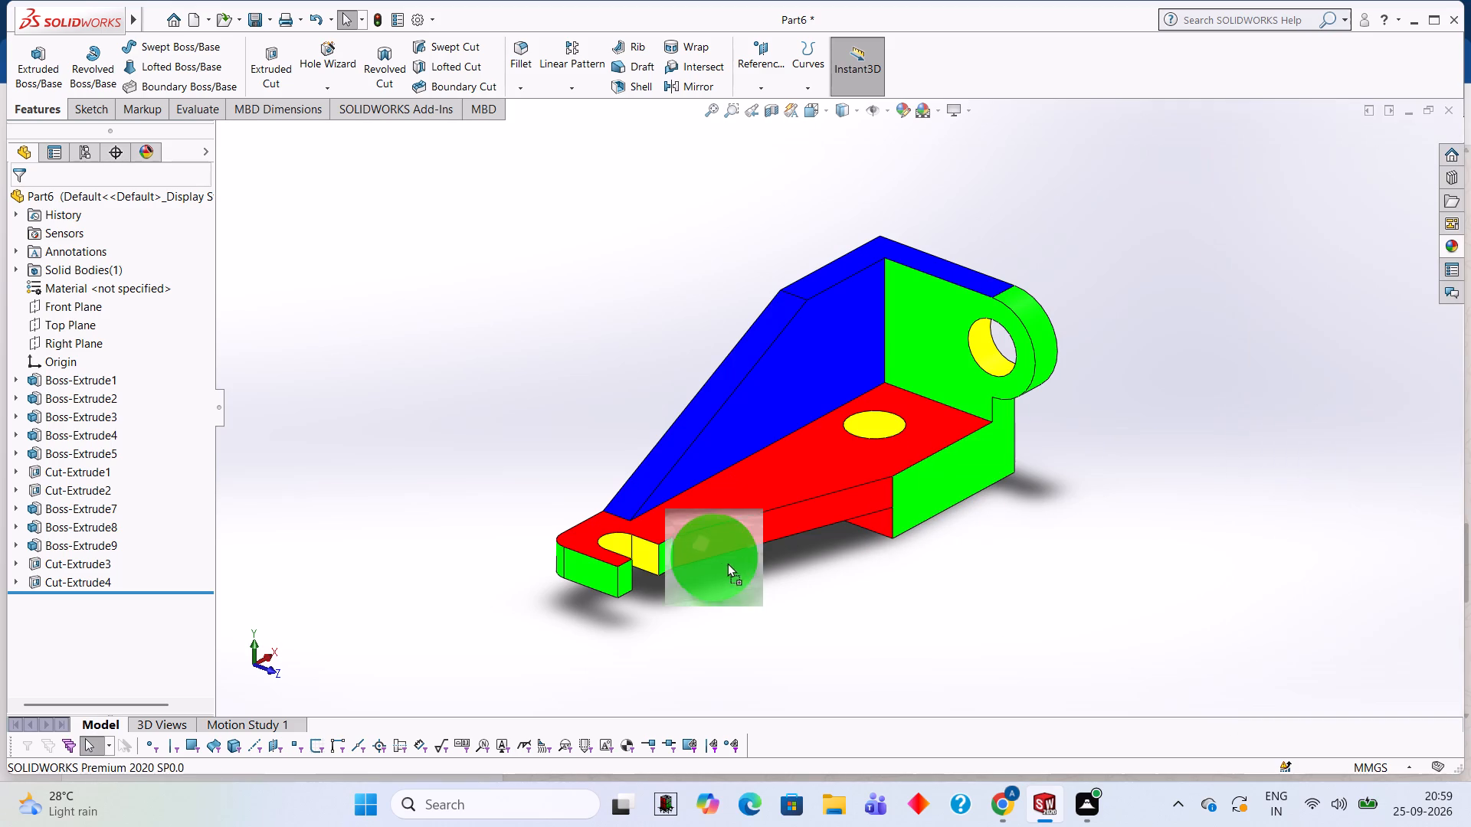
drag(727, 563, 730, 546)
click(730, 546)
Examine the coloured bracket from several angles to check its face appearances.
middle_drag(1115, 554, 1163, 557)
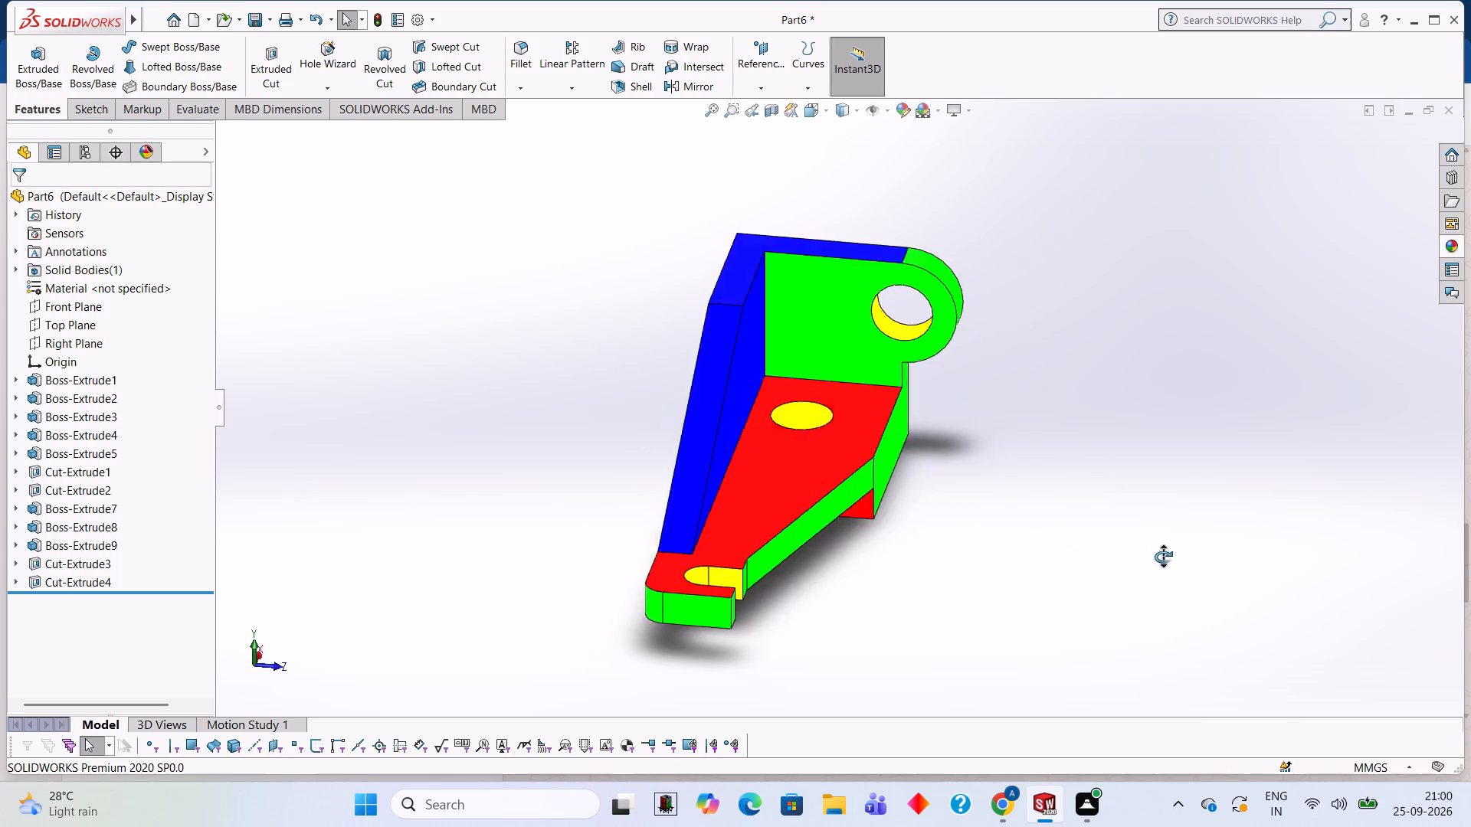
middle_drag(1163, 557, 1101, 536)
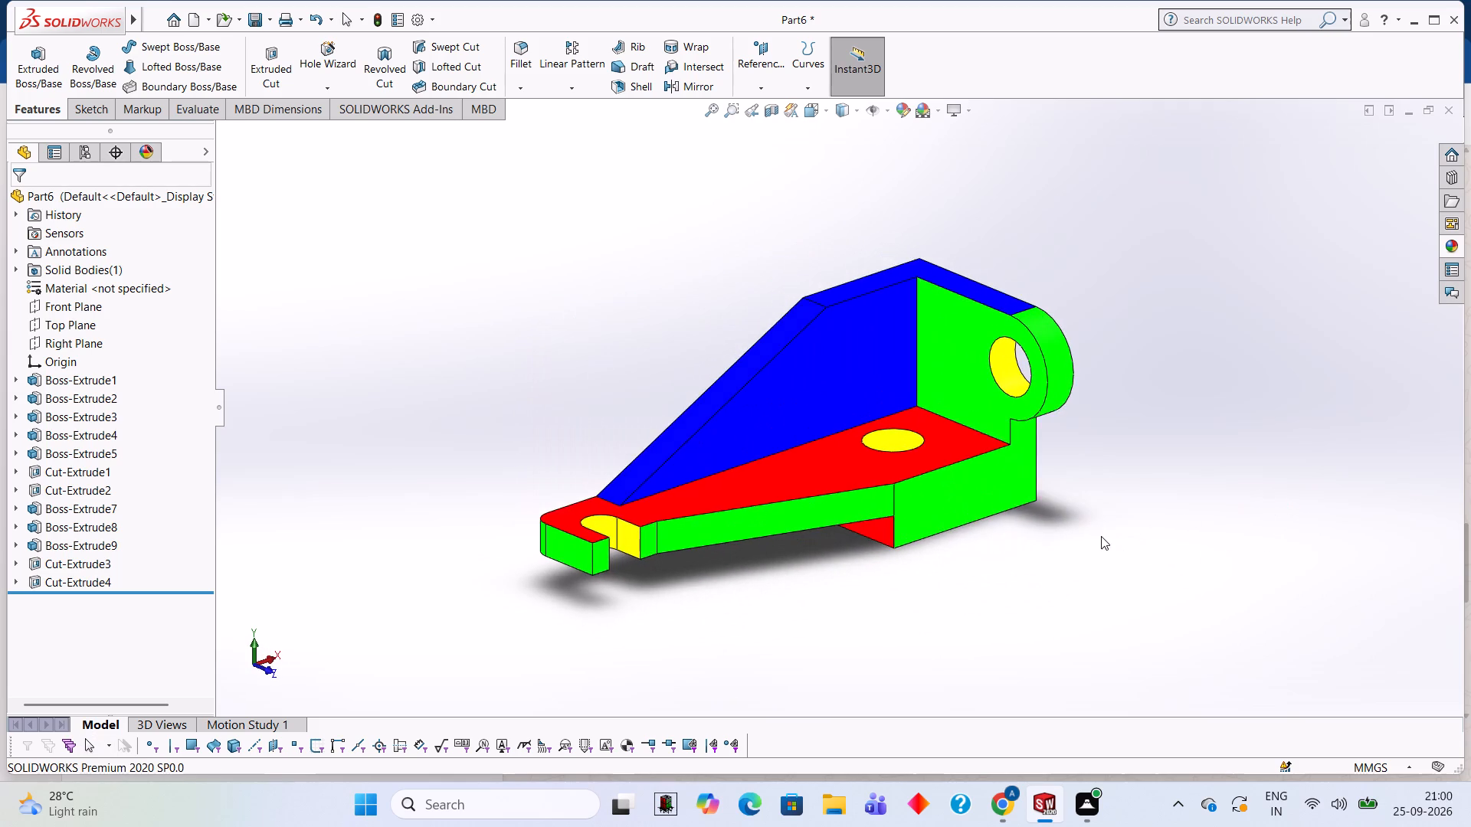
scroll(1101, 536, up, 2)
middle_drag(1101, 536, 1059, 627)
scroll(1095, 534, down, 1)
middle_drag(1059, 627, 1084, 594)
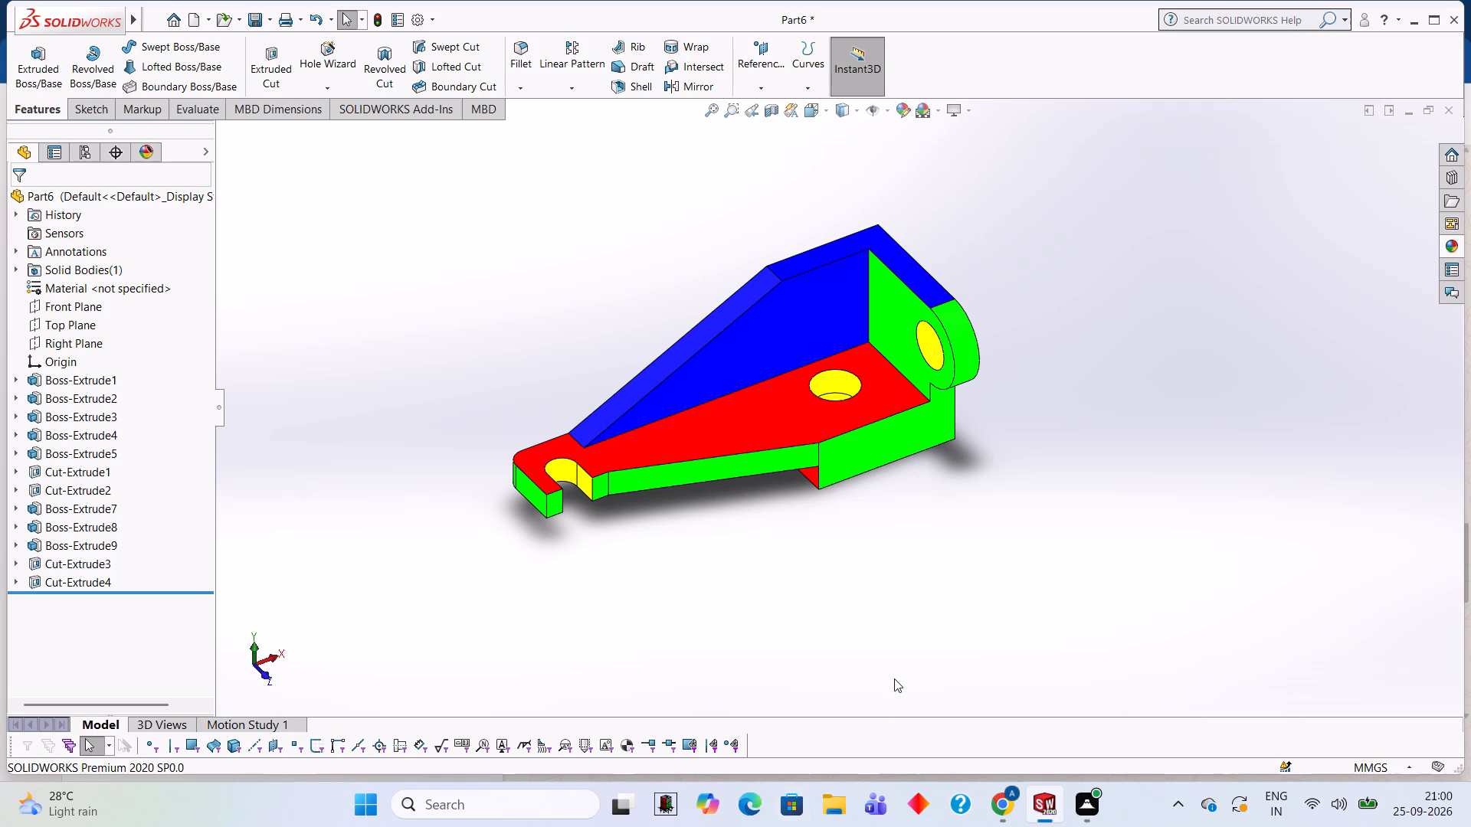
middle_drag(1040, 454, 1053, 446)
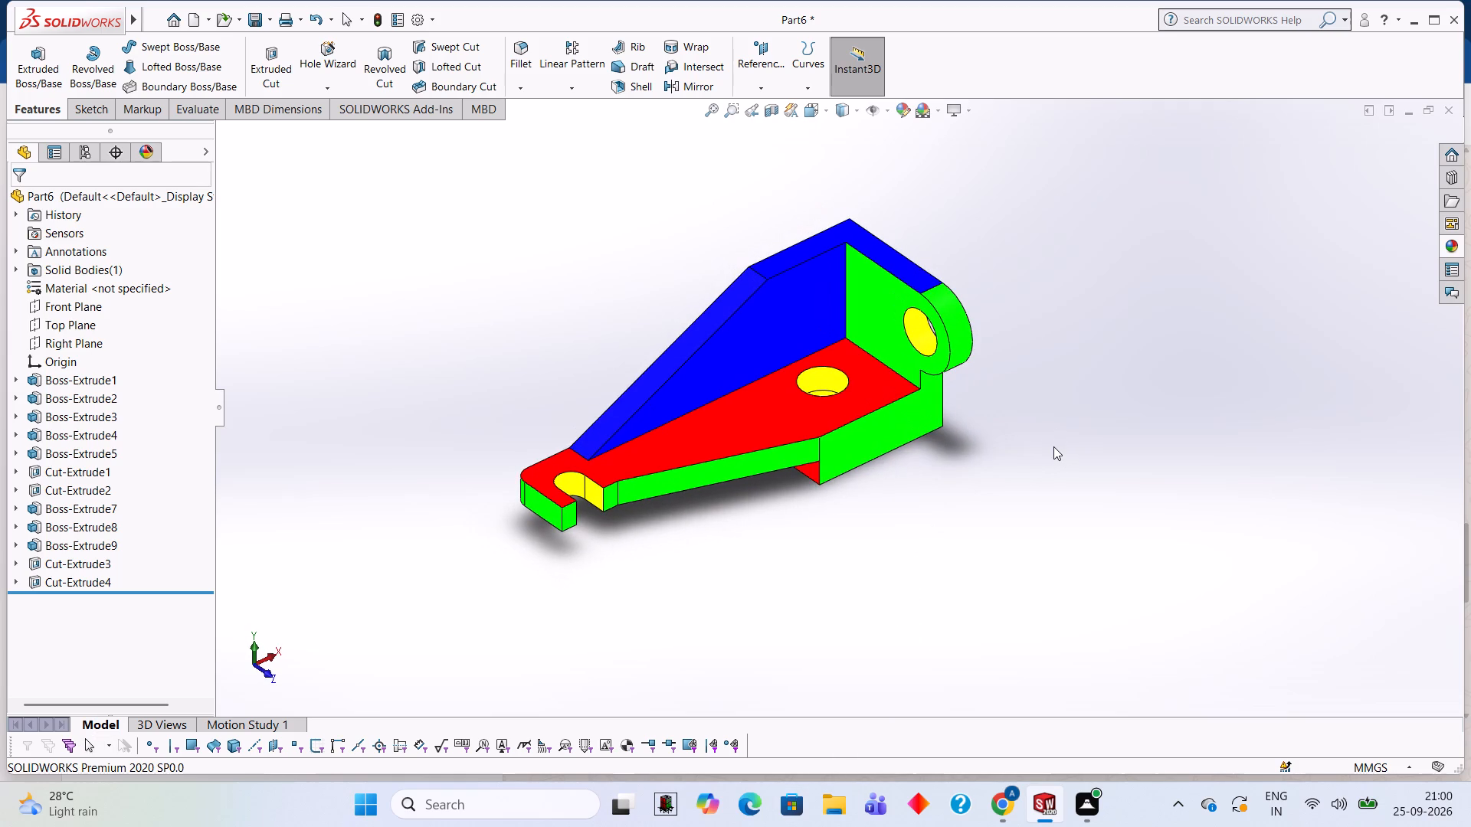
scroll(1053, 446, up, 1)
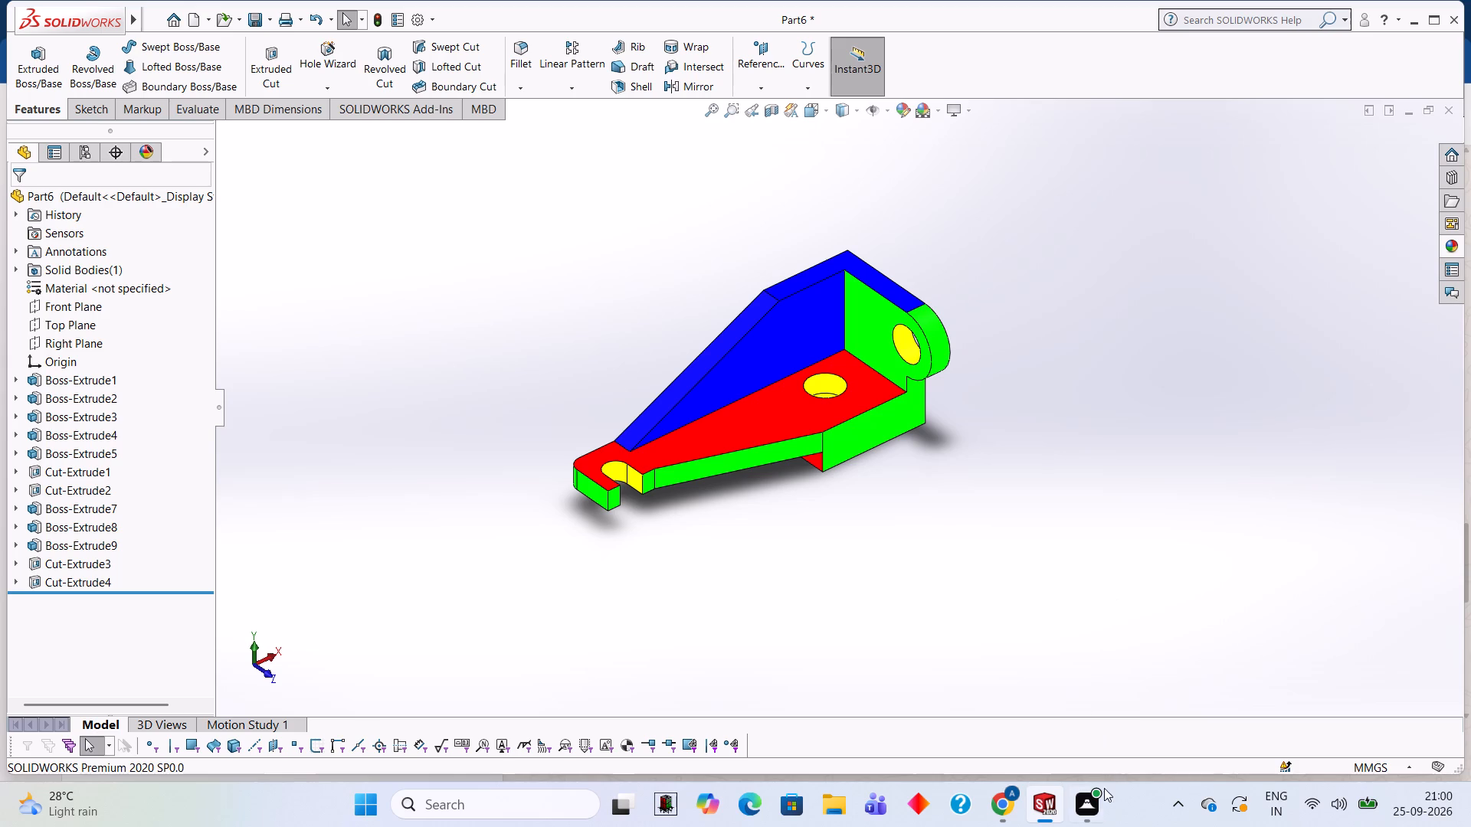
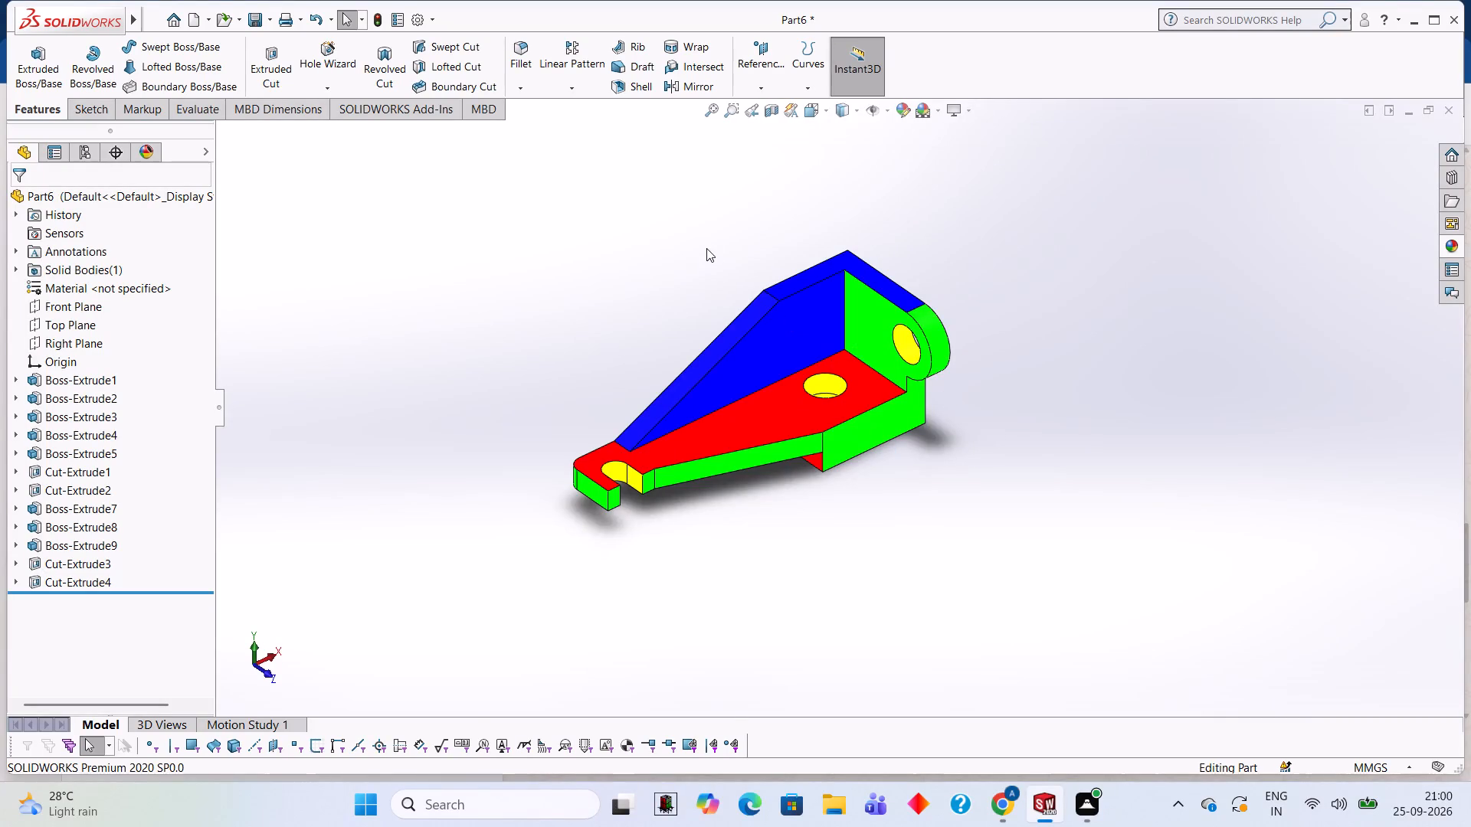
Examine the coloured bracket from several angles to check its face appearances.
middle_drag(706, 248, 685, 248)
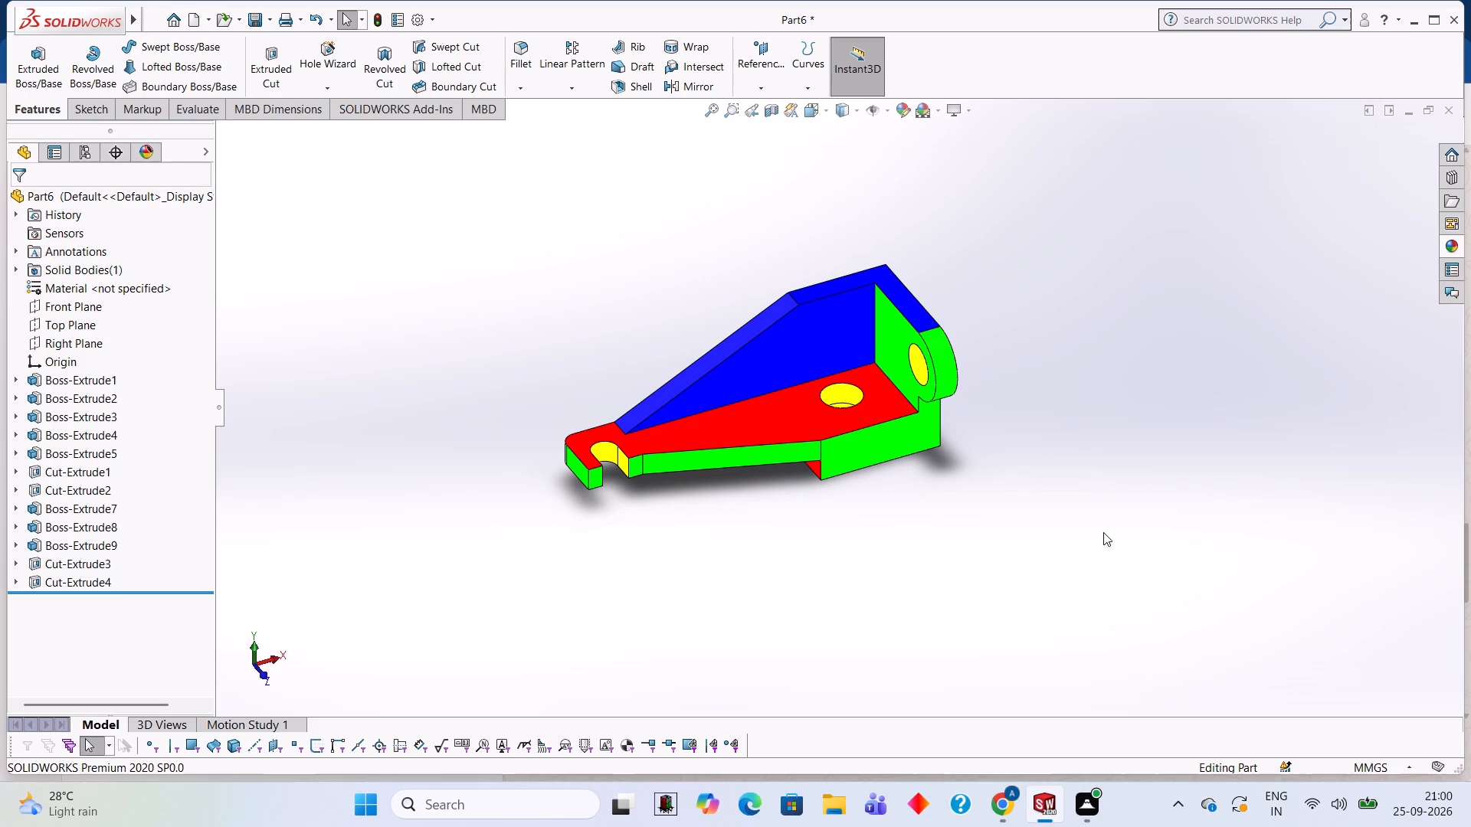
middle_drag(1103, 532, 1148, 541)
middle_drag(1235, 532, 1209, 528)
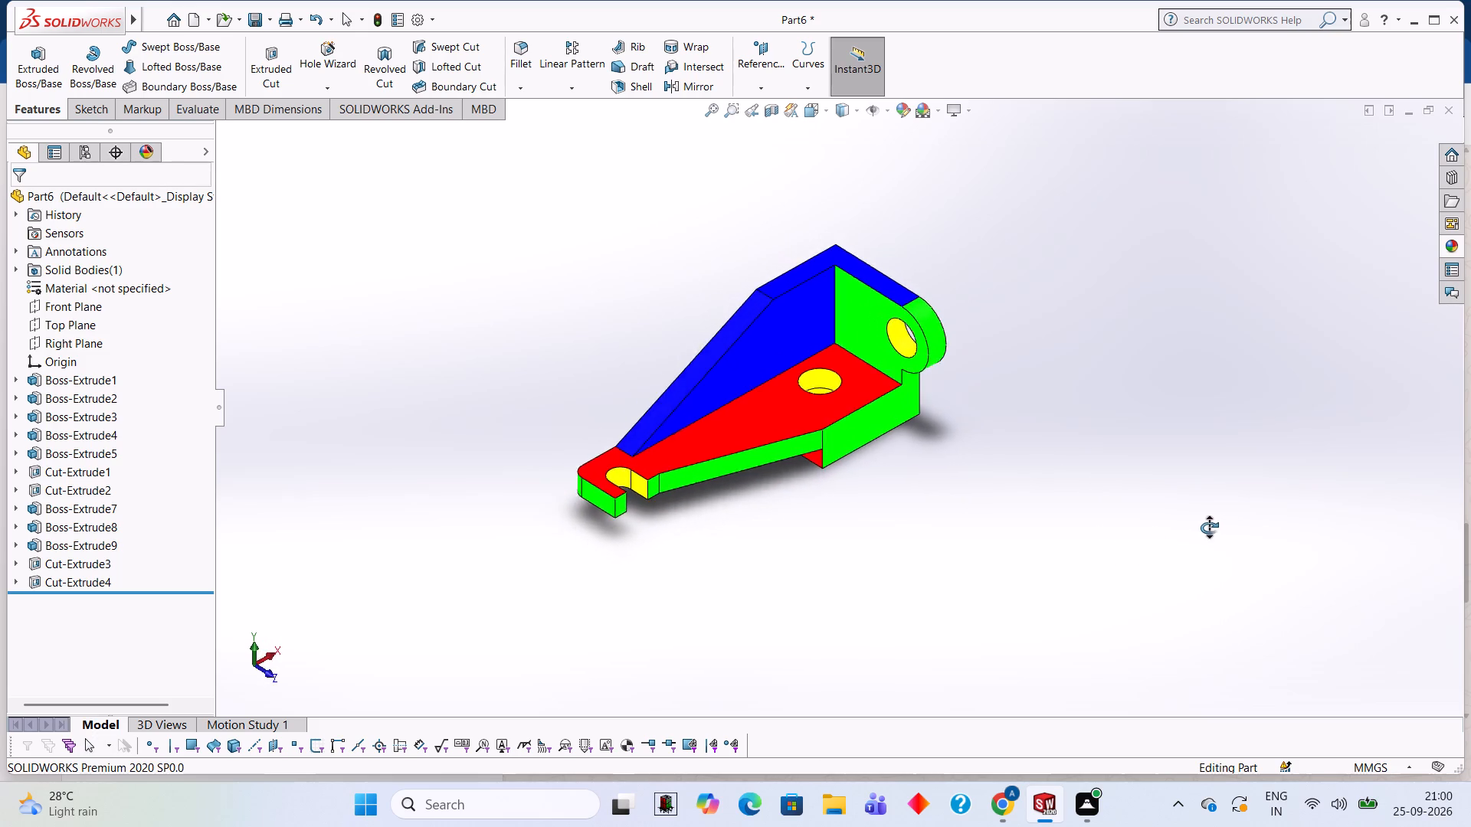
middle_drag(1209, 528, 1200, 528)
middle_drag(1106, 619, 1106, 540)
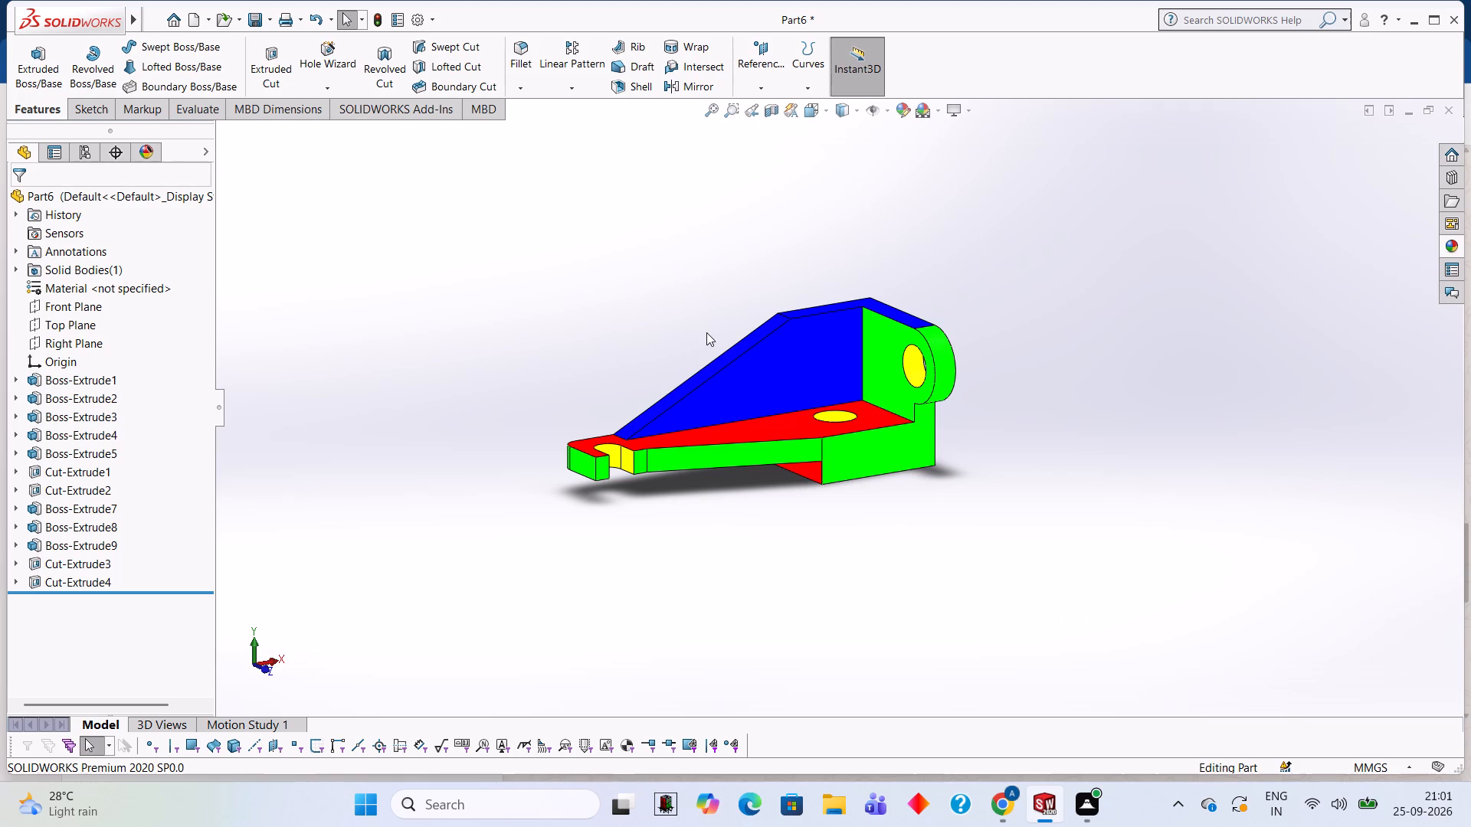
middle_drag(1059, 335, 1057, 433)
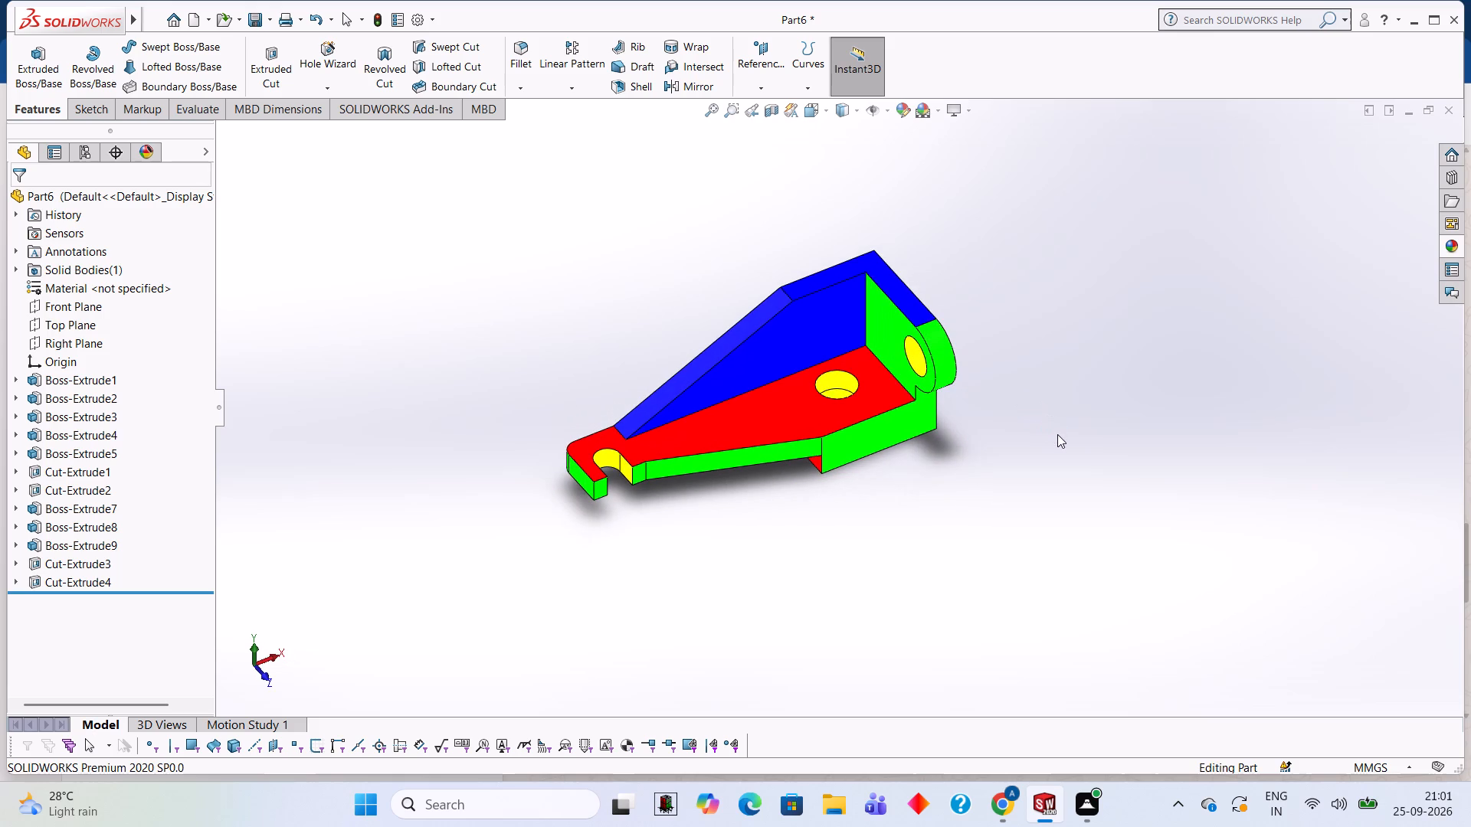
middle_drag(1028, 449, 1017, 380)
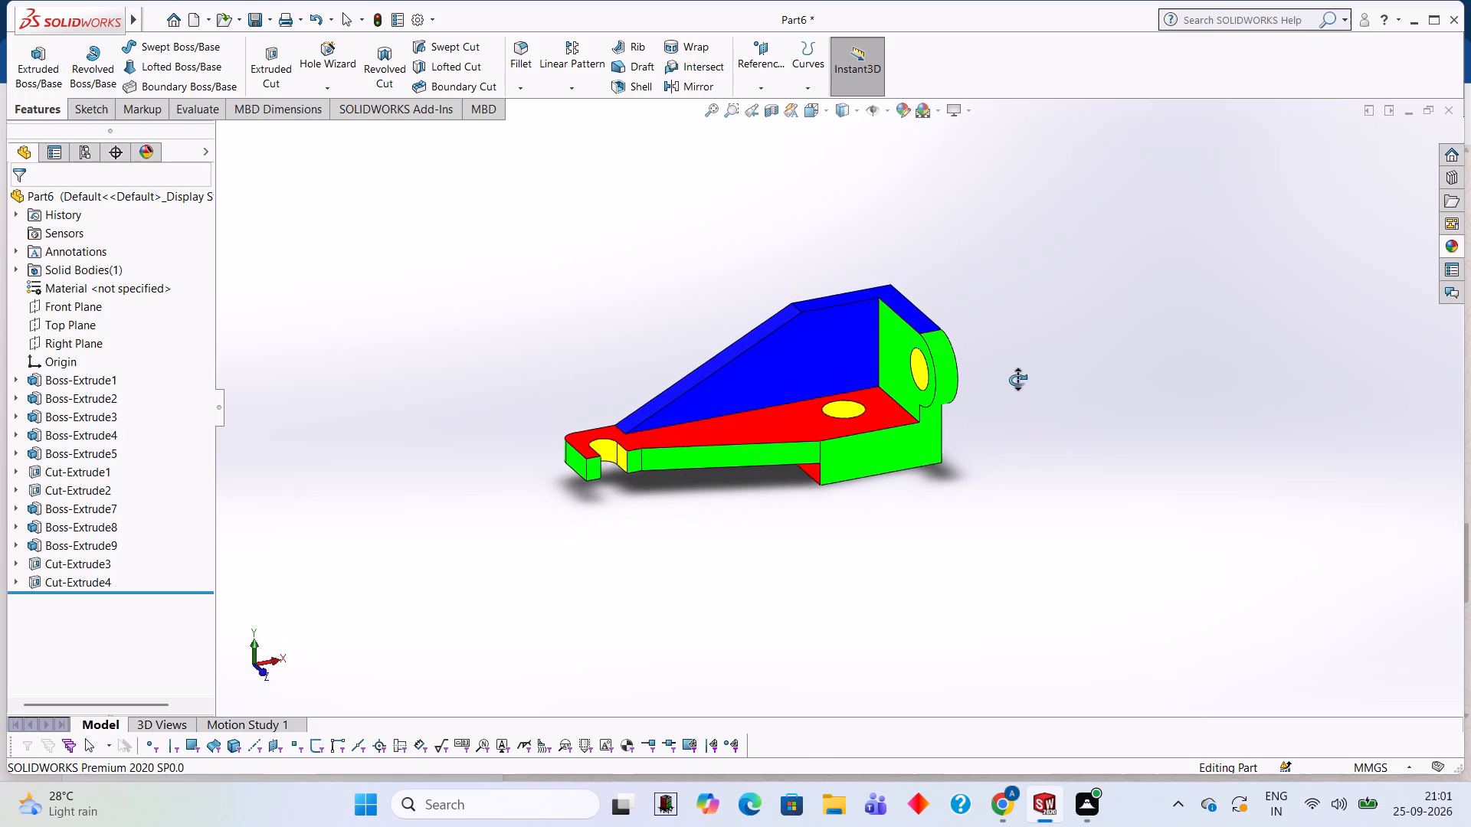
middle_drag(1017, 380, 1017, 380)
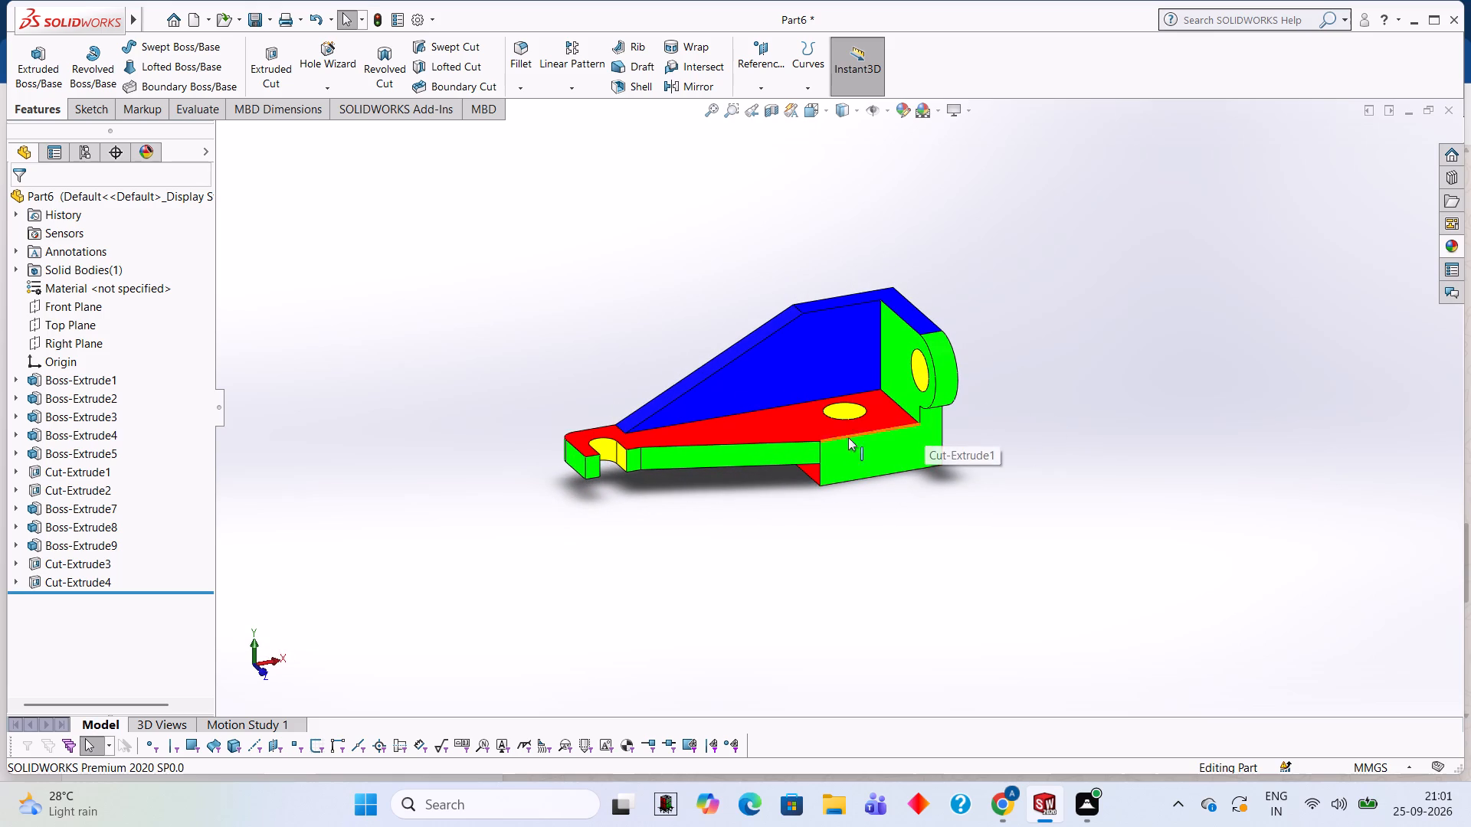
Apply the Blue LED appearance to only the curved inner face of the slot at the base plate's narrow end.
scroll(562, 593, down, 4)
scroll(1014, 139, down, 1)
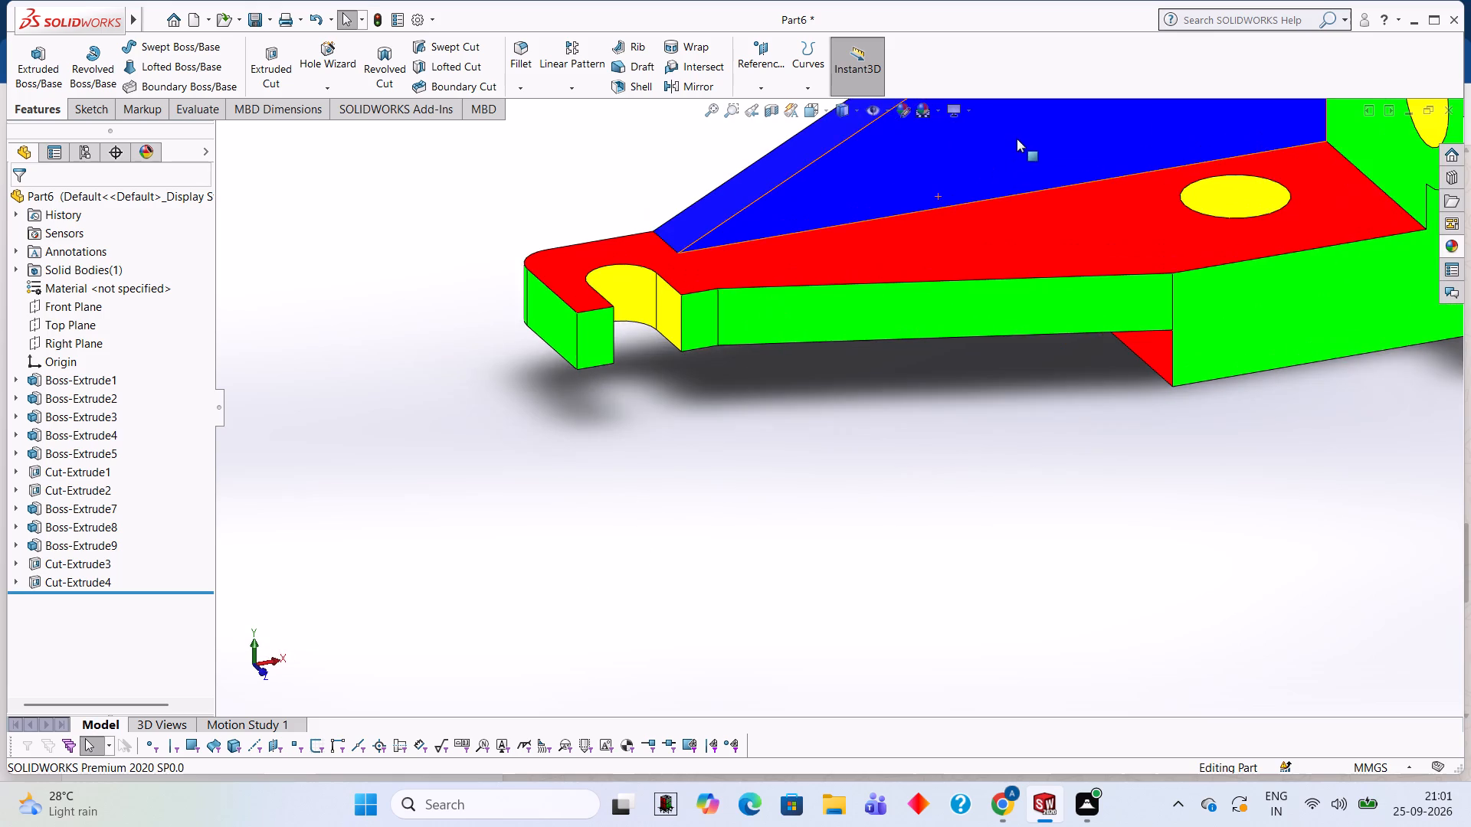
scroll(1022, 142, up, 1)
scroll(1022, 142, down, 2)
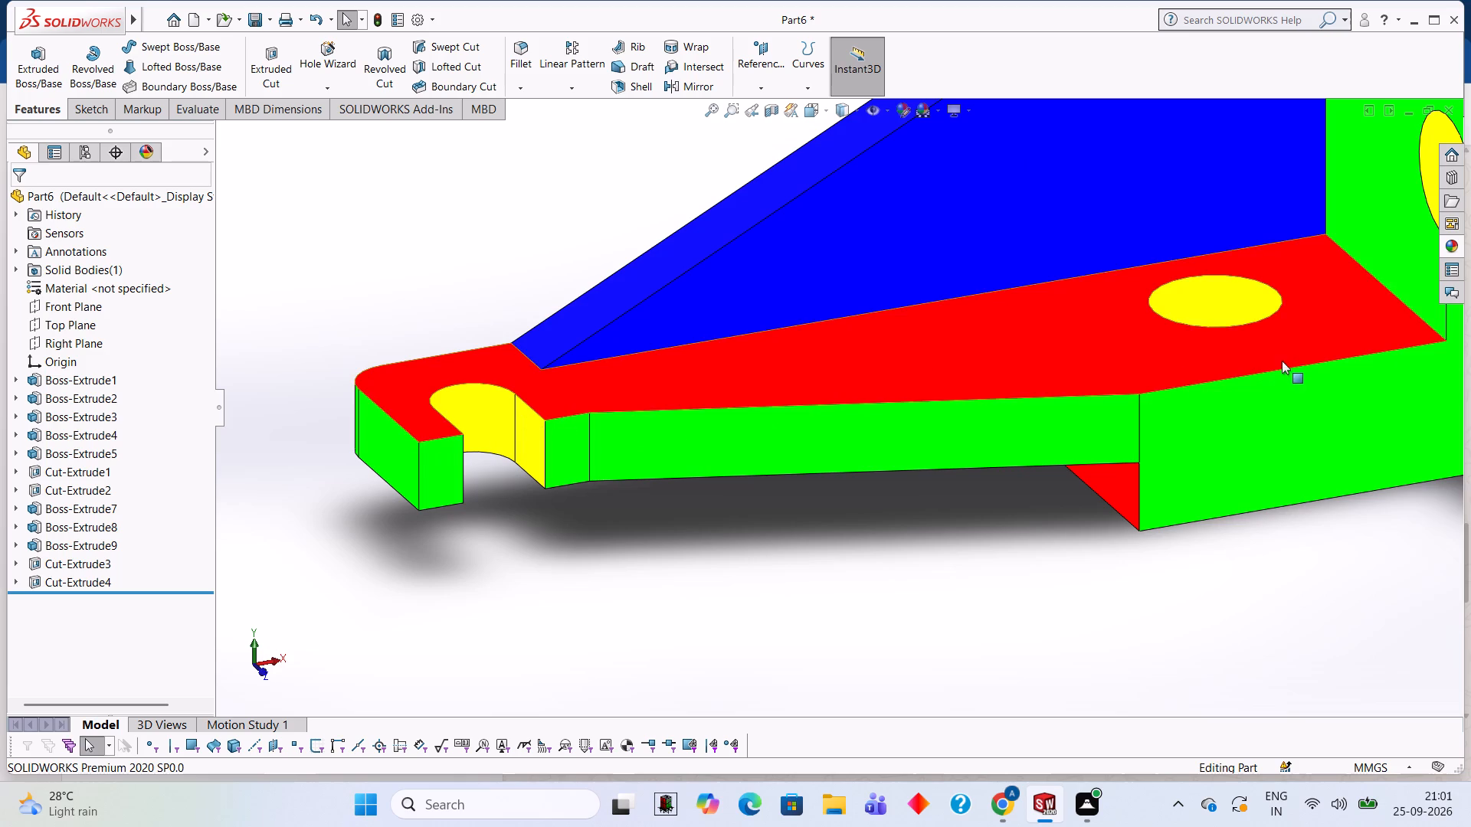
click(1456, 255)
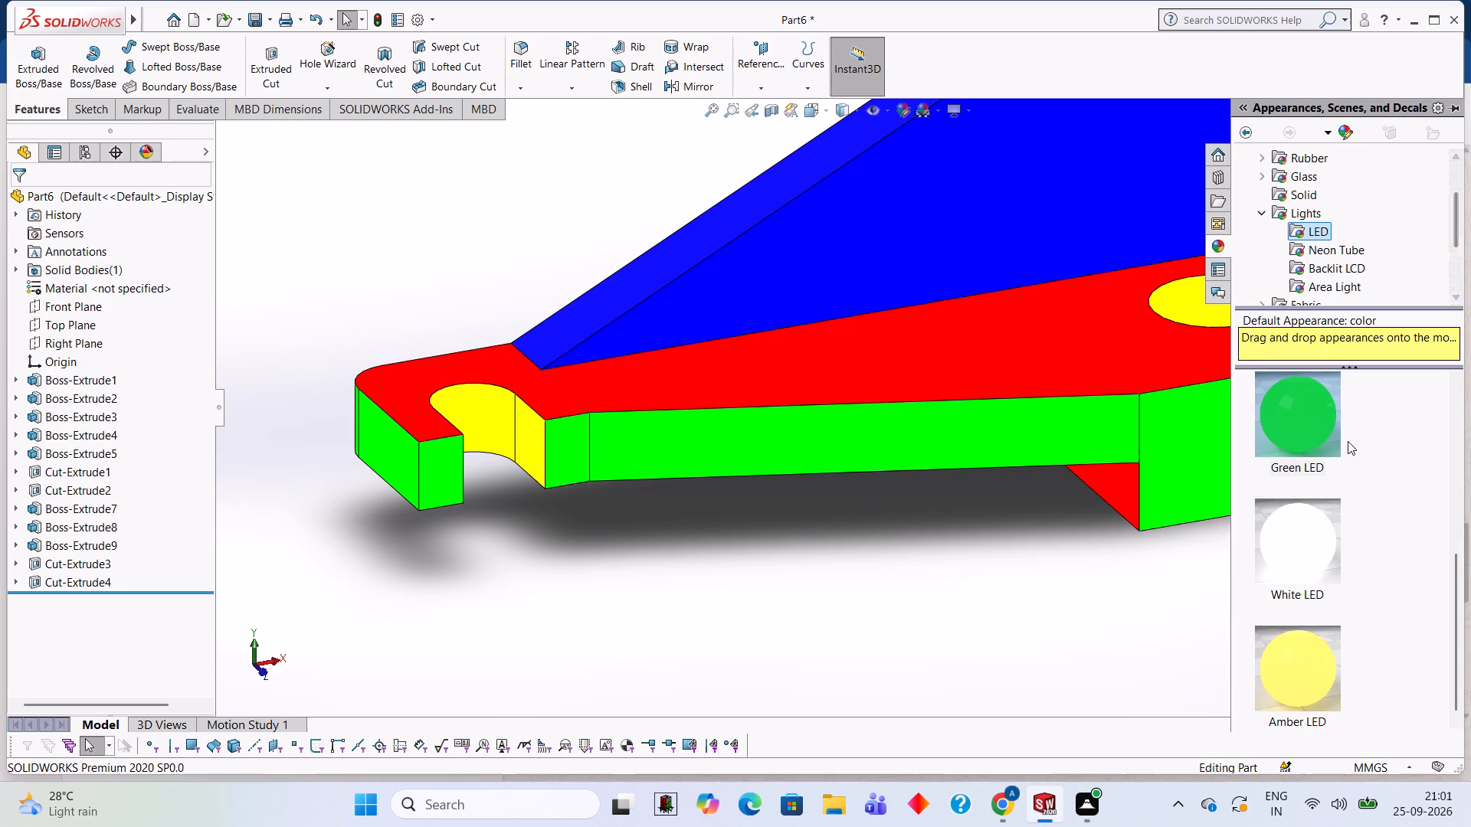
scroll(1348, 425, up, 1)
scroll(1286, 446, up, 1)
drag(1283, 537, 545, 490)
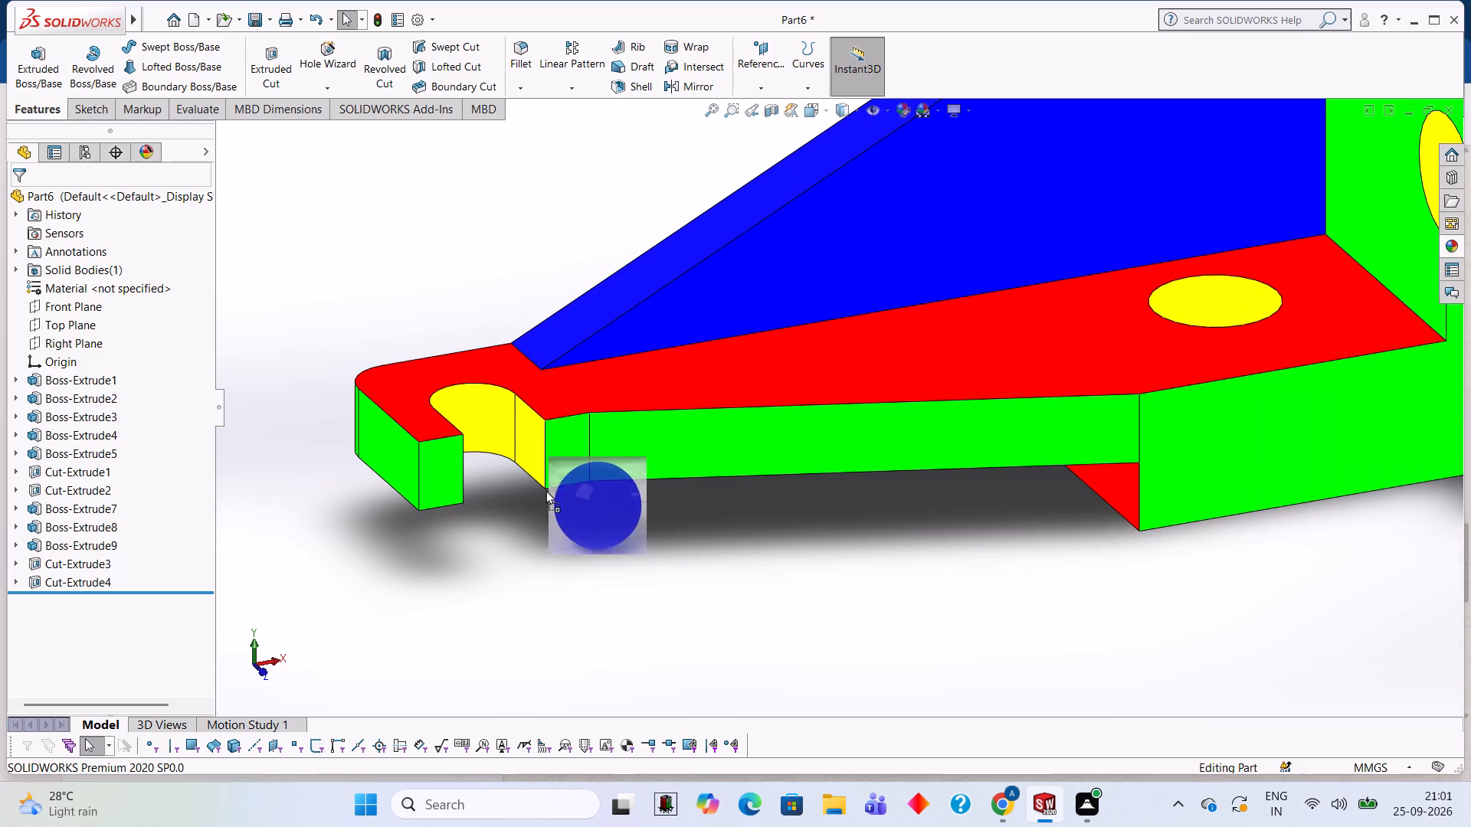
drag(545, 490, 483, 423)
click(483, 423)
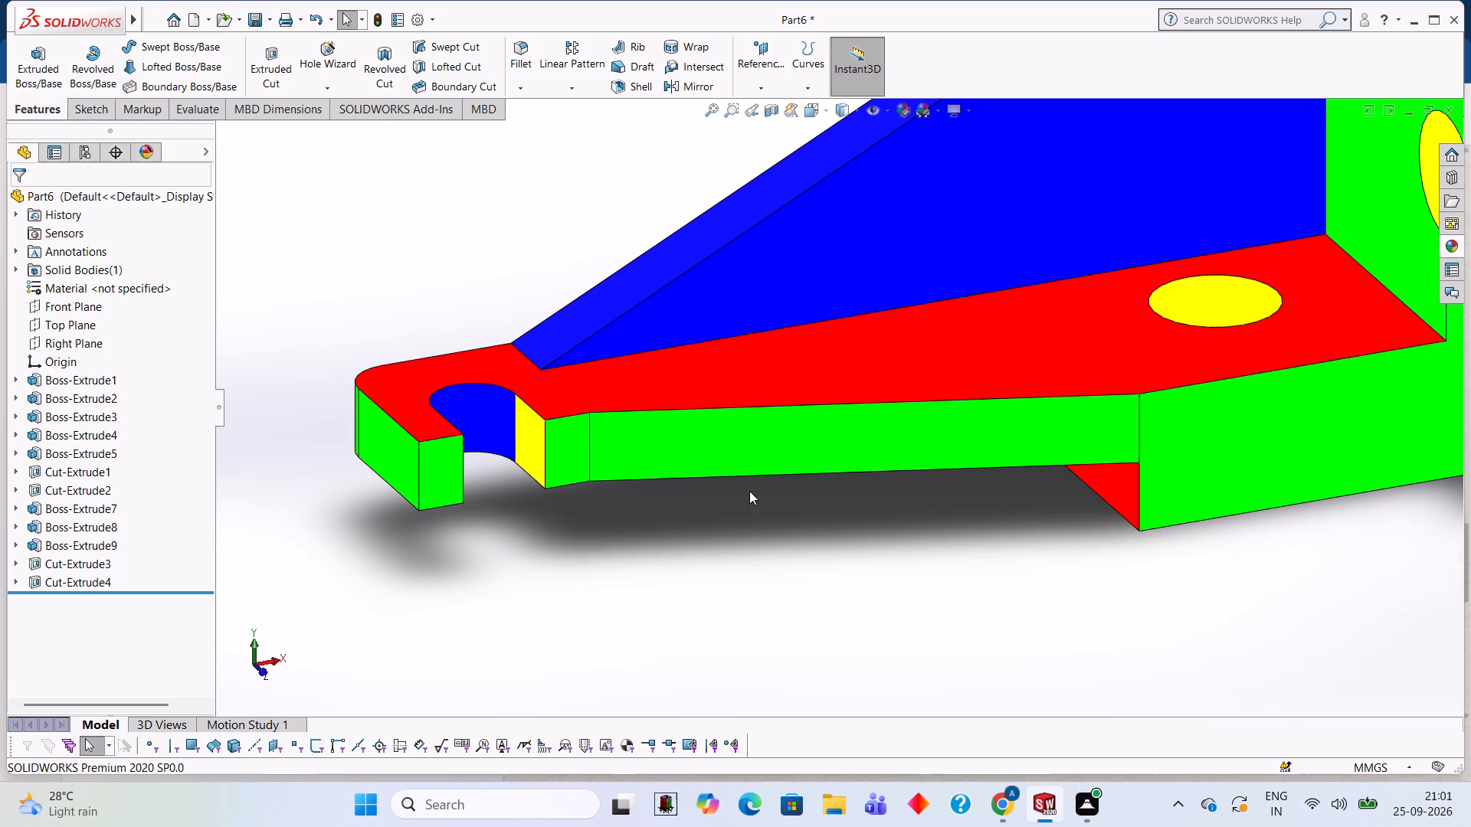
Apply the Green LED appearance to only the flat L-shaped top face shared by the two perpendicular walls.
scroll(749, 491, up, 3)
scroll(628, 430, down, 4)
scroll(947, 543, up, 2)
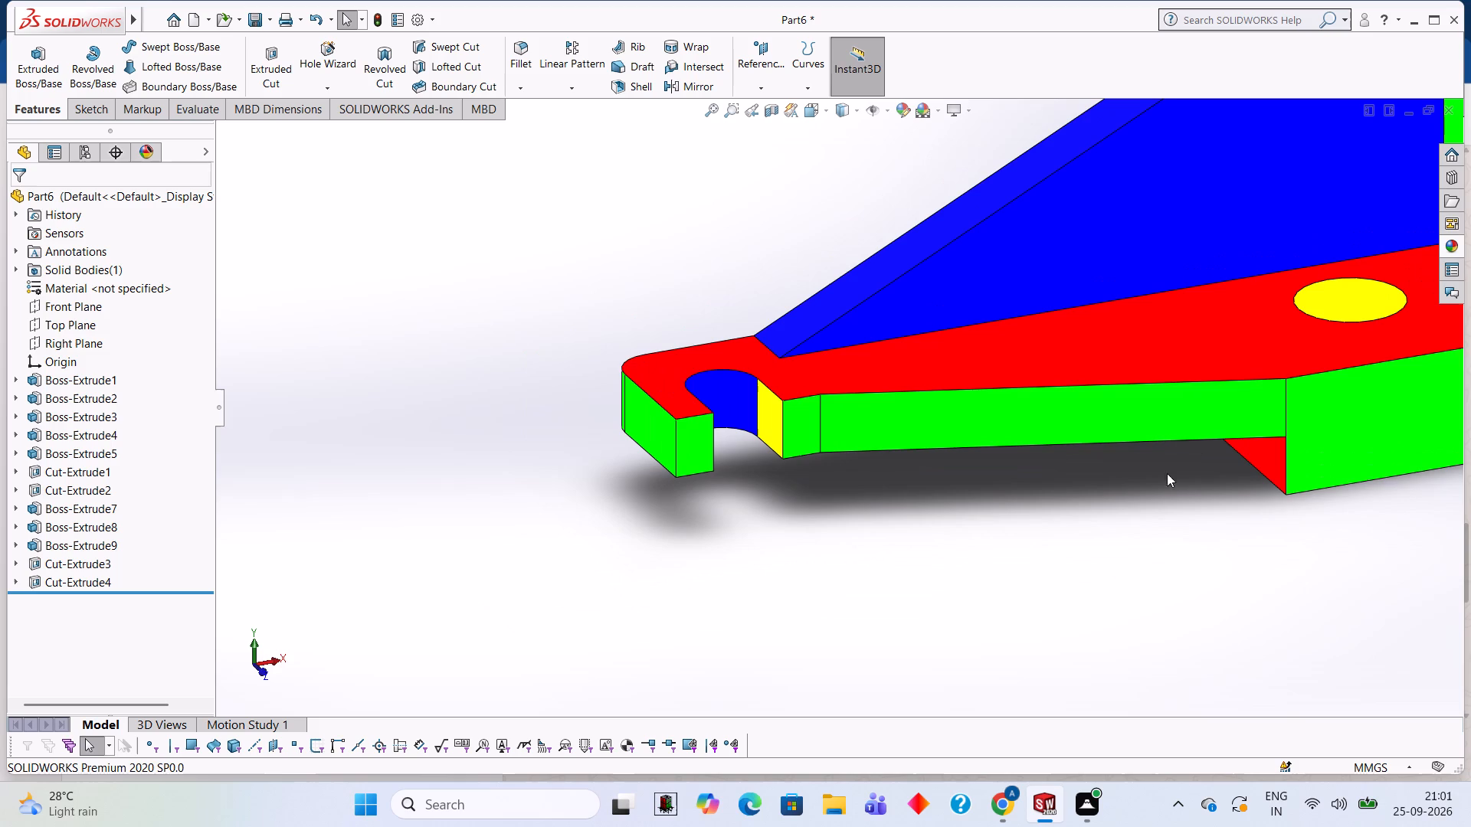
scroll(1470, 326, up, 3)
scroll(1257, 334, up, 2)
scroll(1389, 223, down, 1)
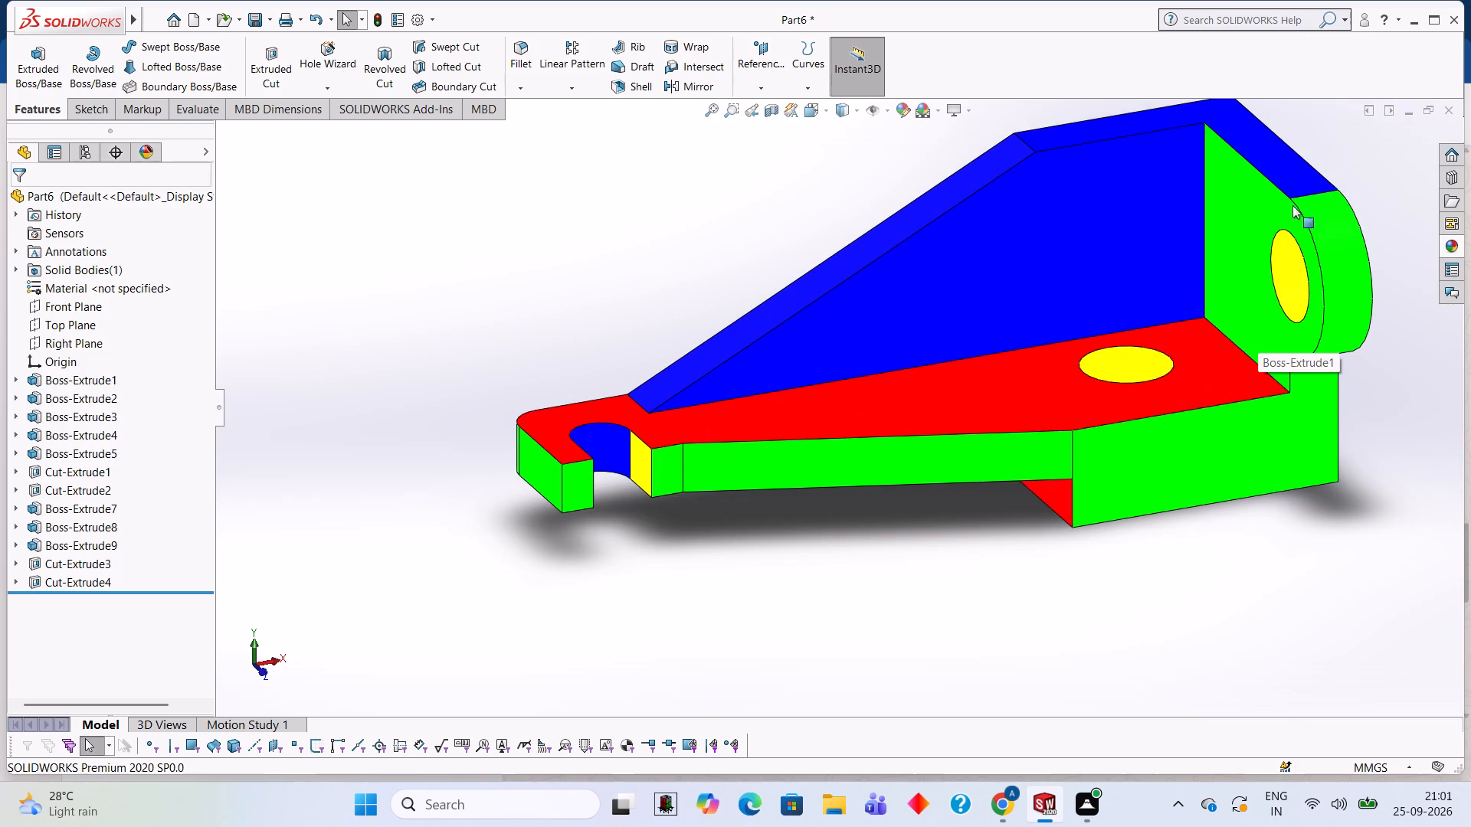
scroll(1209, 172, up, 1)
scroll(1219, 145, down, 1)
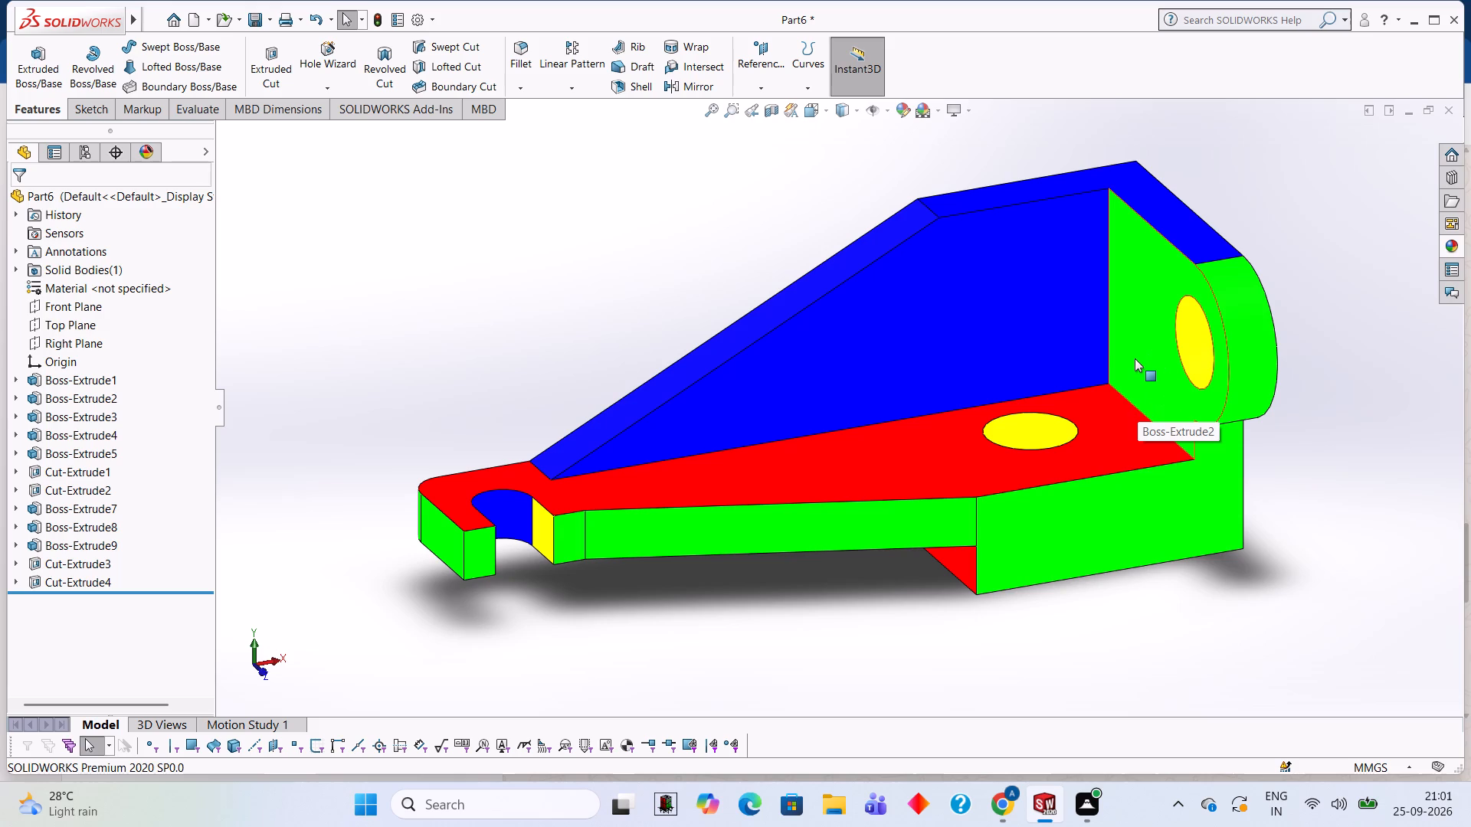
middle_drag(1003, 234, 1001, 442)
scroll(1017, 295, up, 1)
scroll(1116, 176, down, 1)
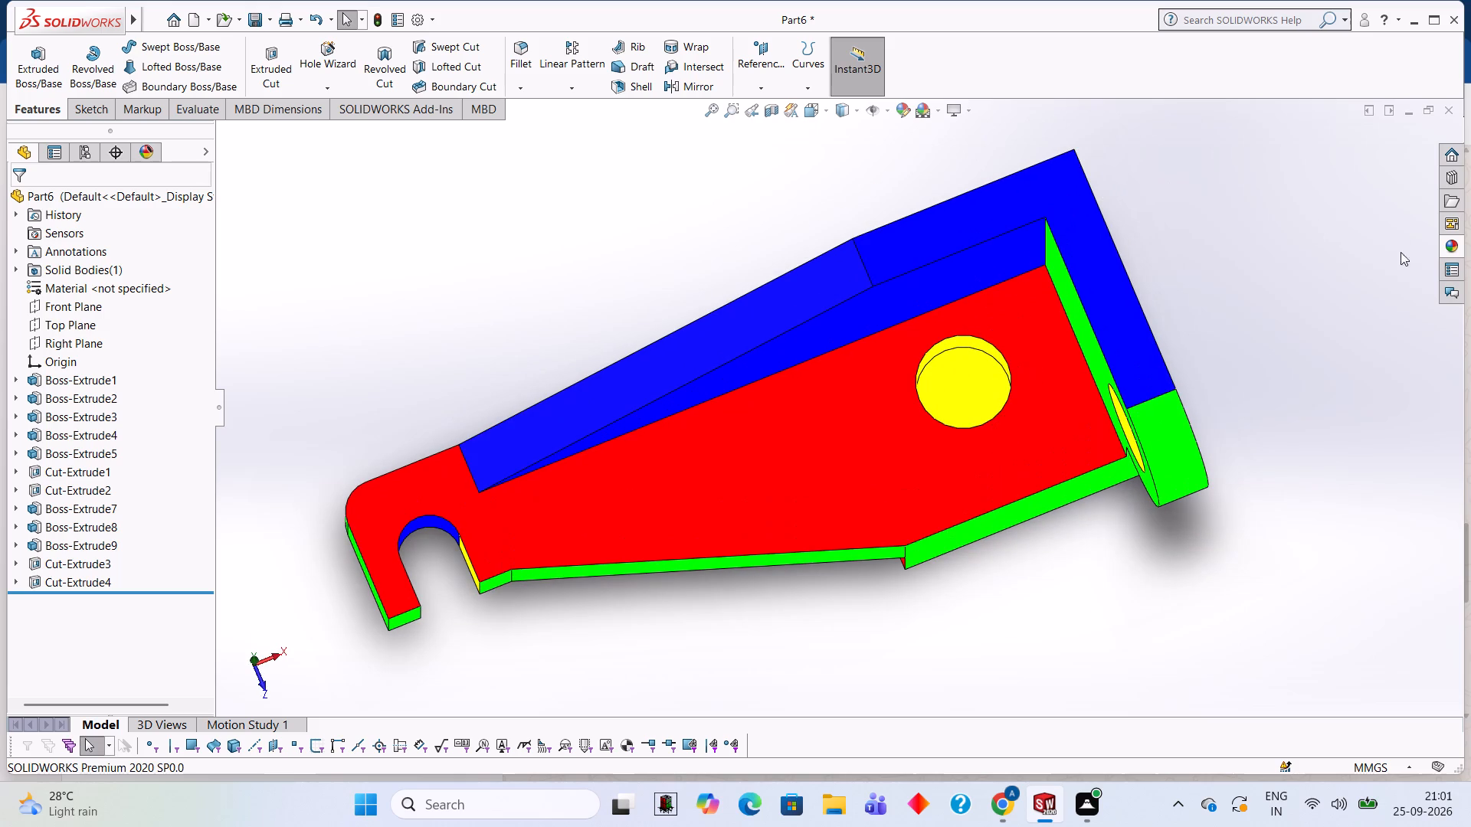
click(1456, 253)
scroll(1311, 523, down, 4)
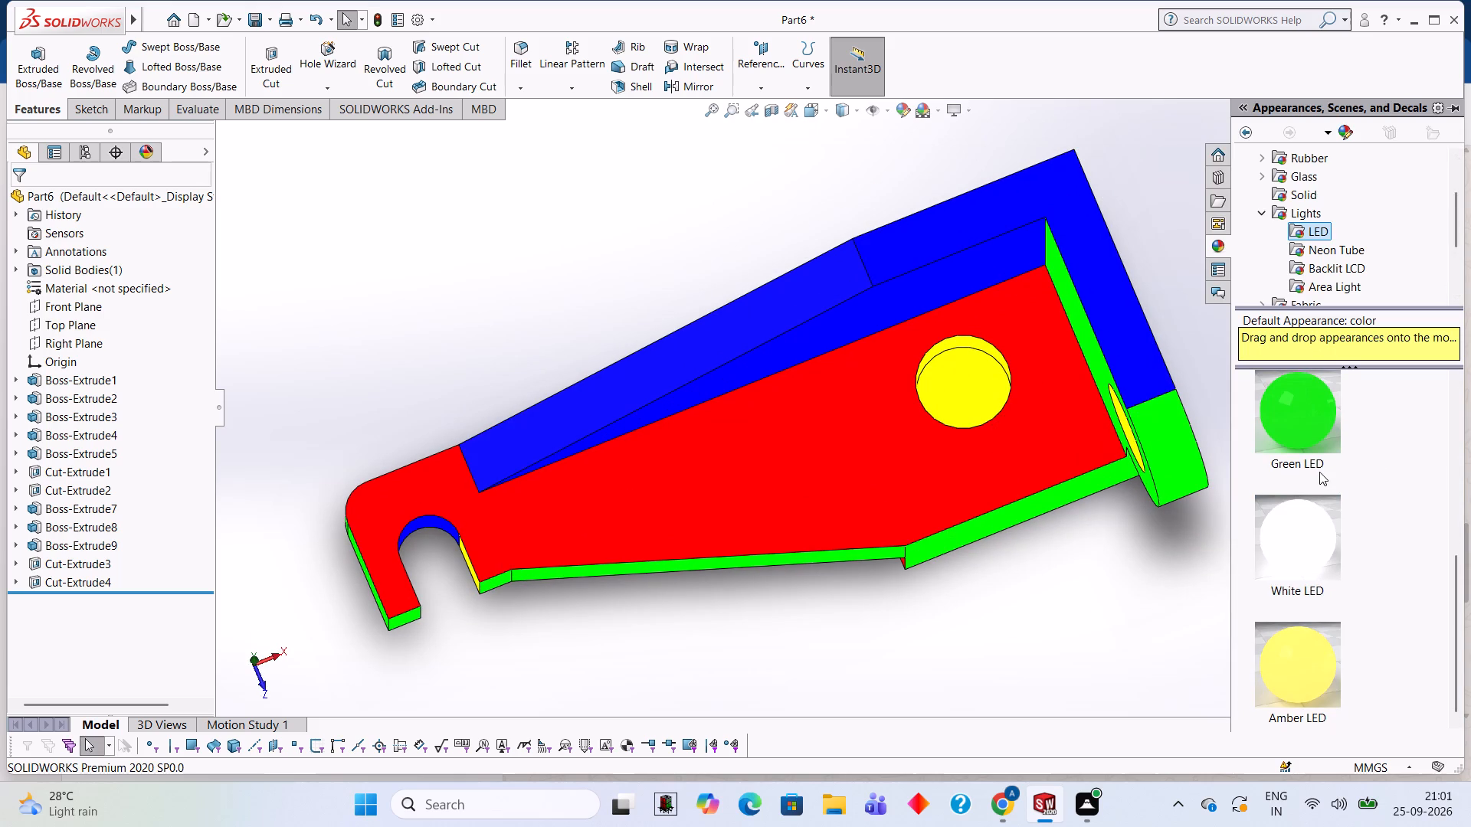
drag(1310, 449, 1147, 358)
click(1147, 358)
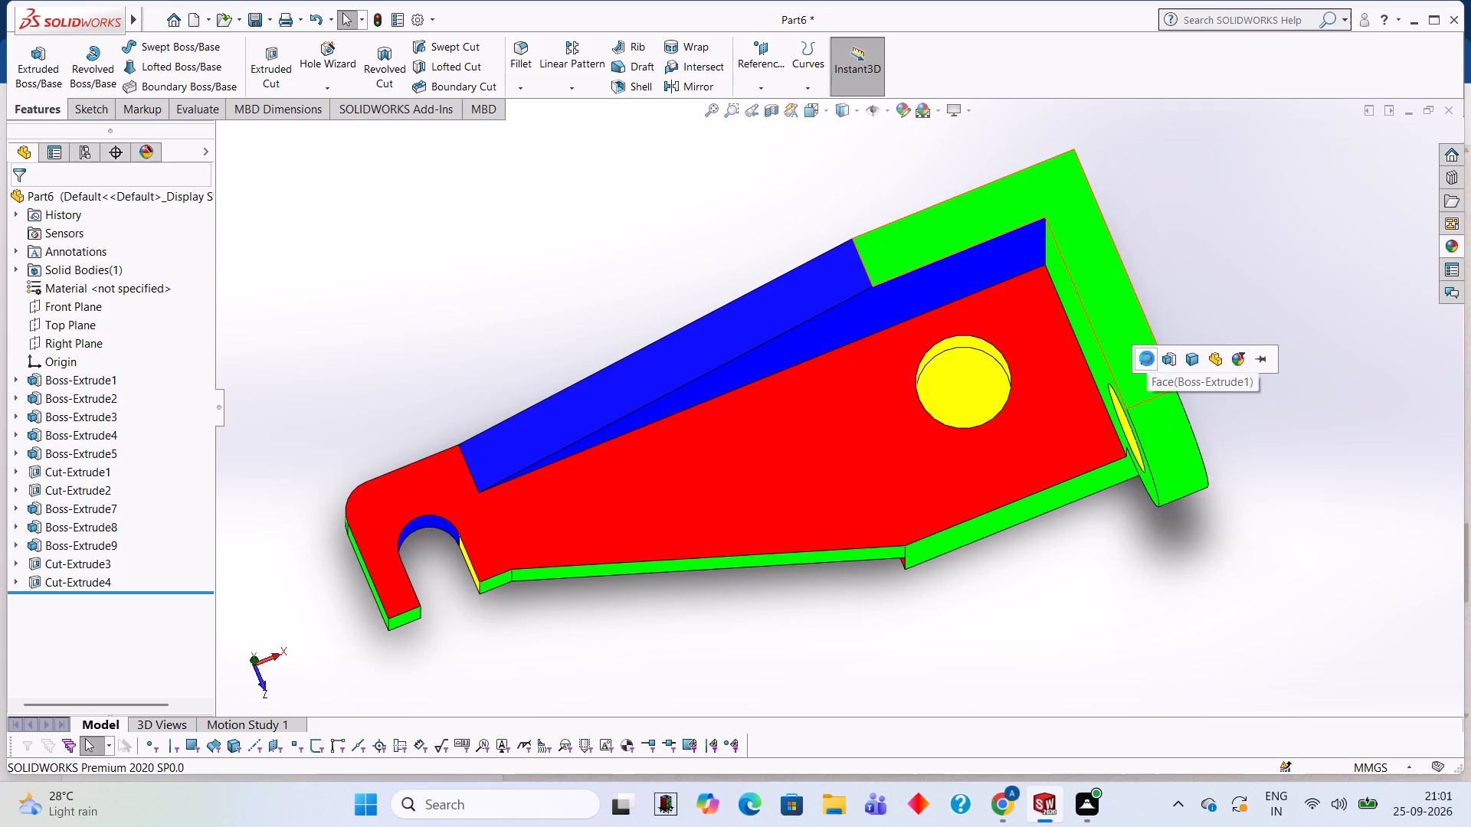
Apply the Green LED appearance to only the sloping top face of the long wall, descending toward the slotted end.
click(1453, 253)
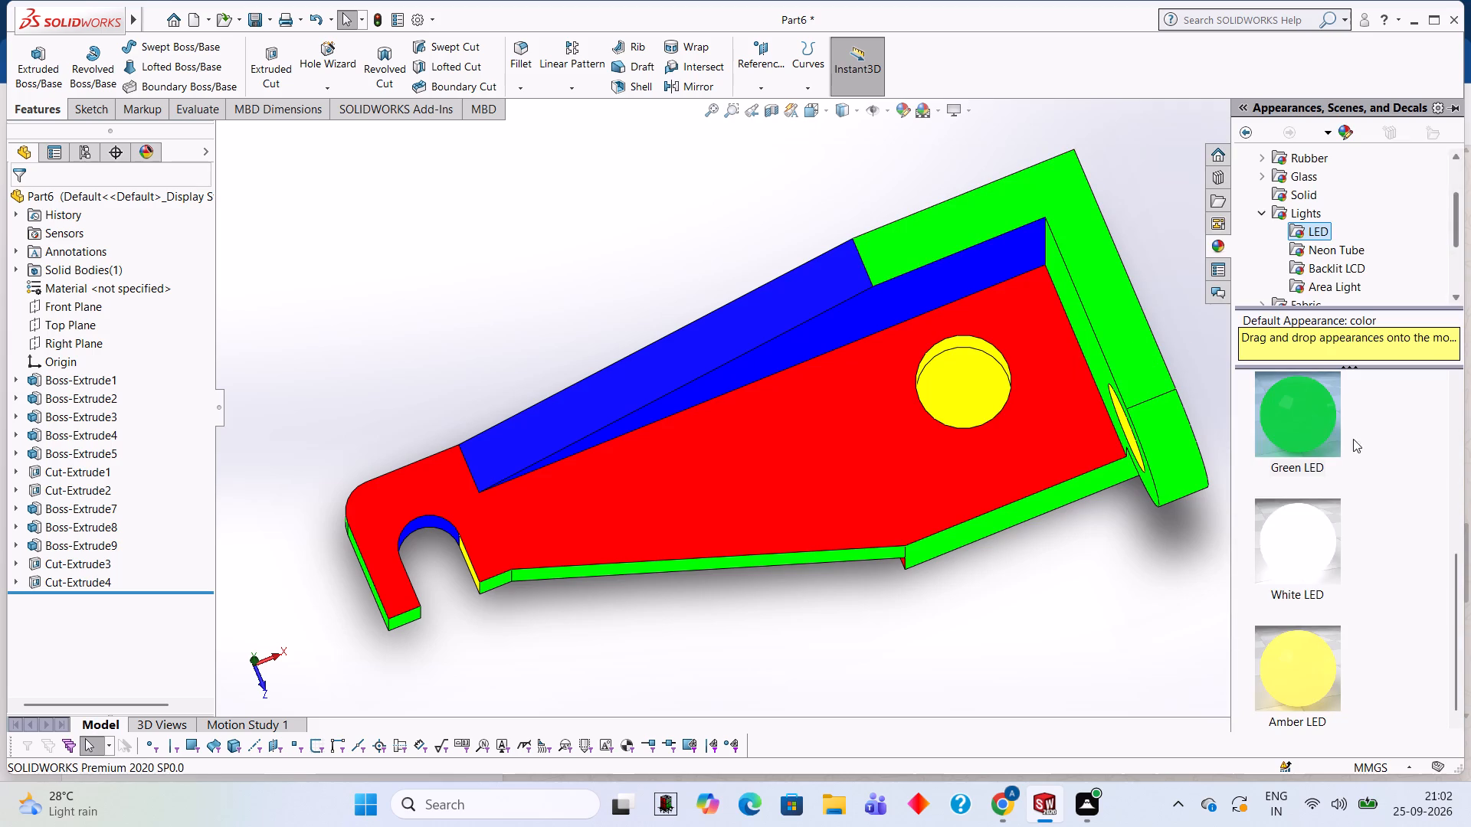
drag(1321, 433, 729, 348)
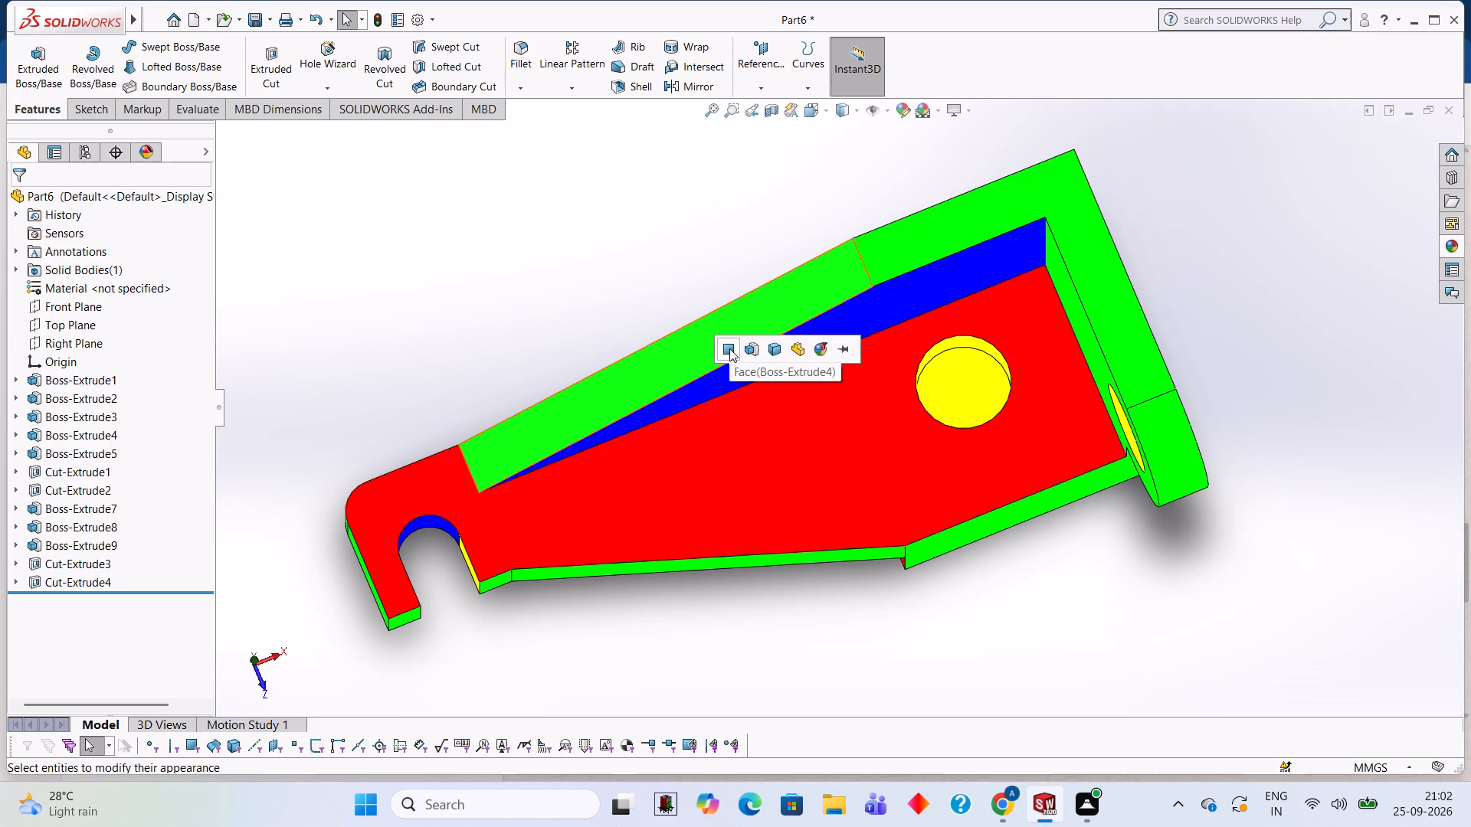
click(729, 348)
Examine the recoloured bracket from several angles, checking the wall tops, base sides and slotted end.
middle_drag(842, 480, 854, 378)
scroll(854, 378, up, 2)
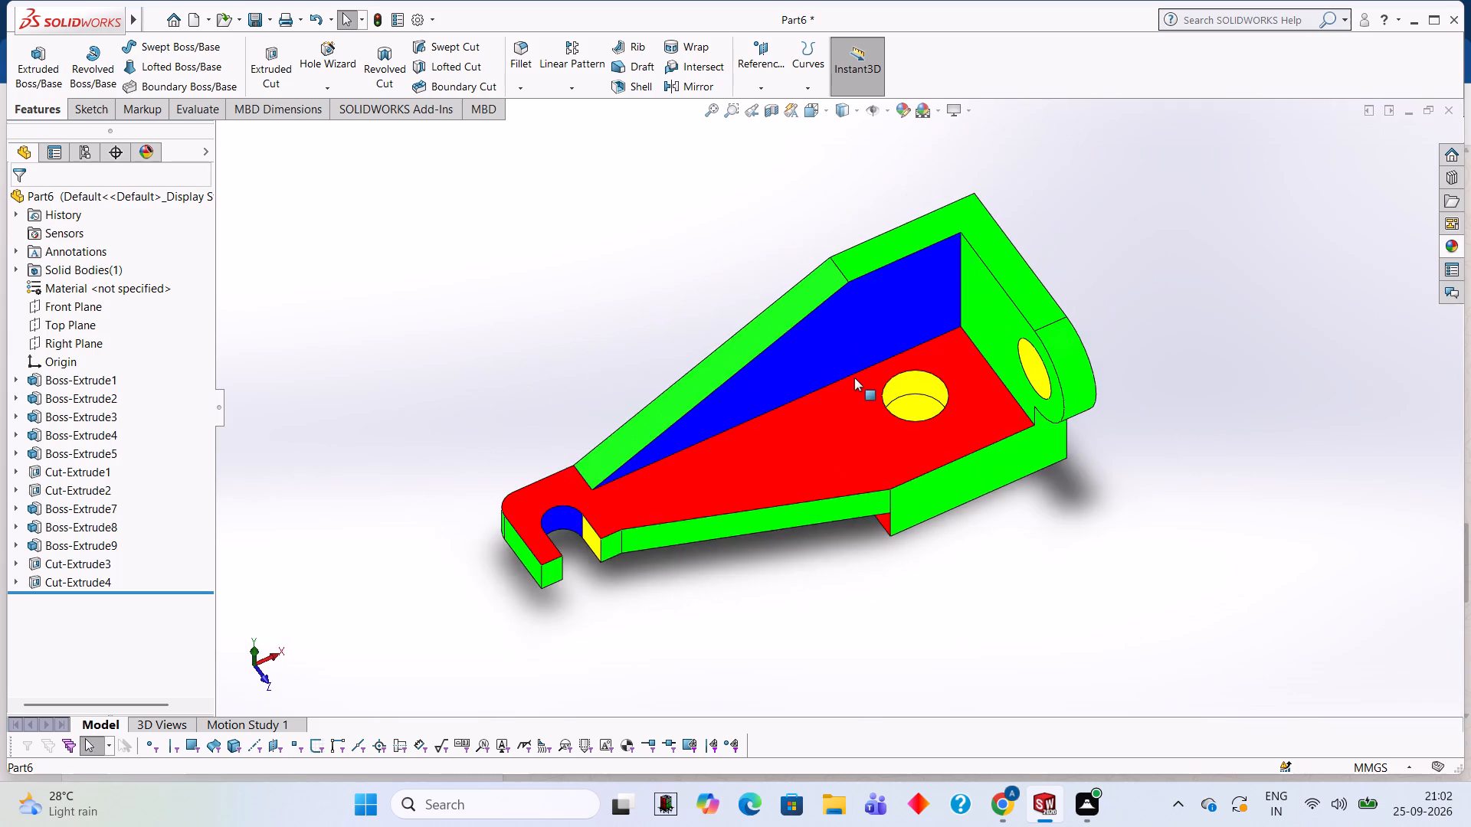
middle_drag(845, 371, 827, 249)
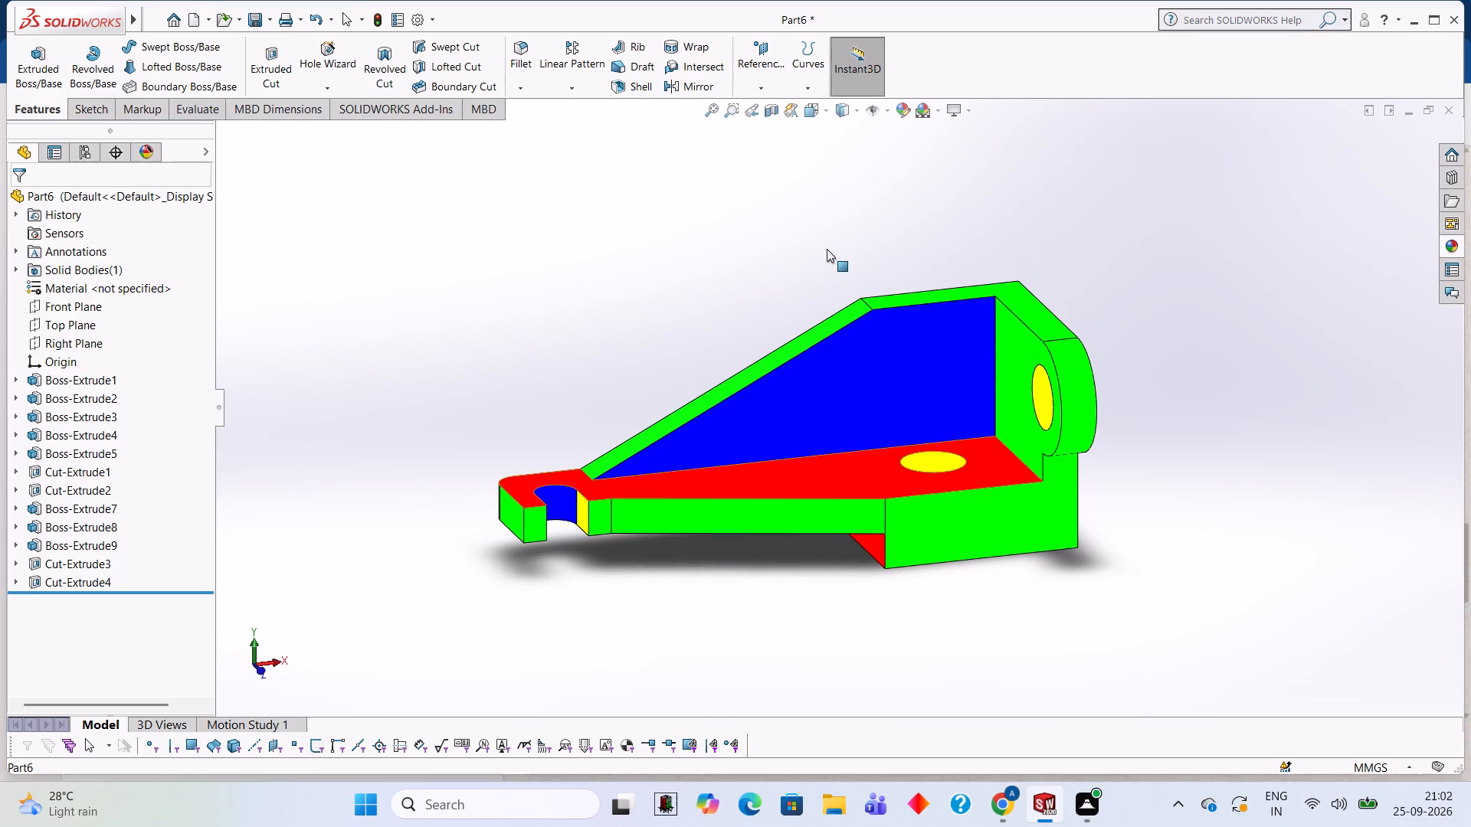
scroll(834, 253, up, 1)
middle_drag(834, 253, 861, 294)
middle_drag(856, 299, 842, 293)
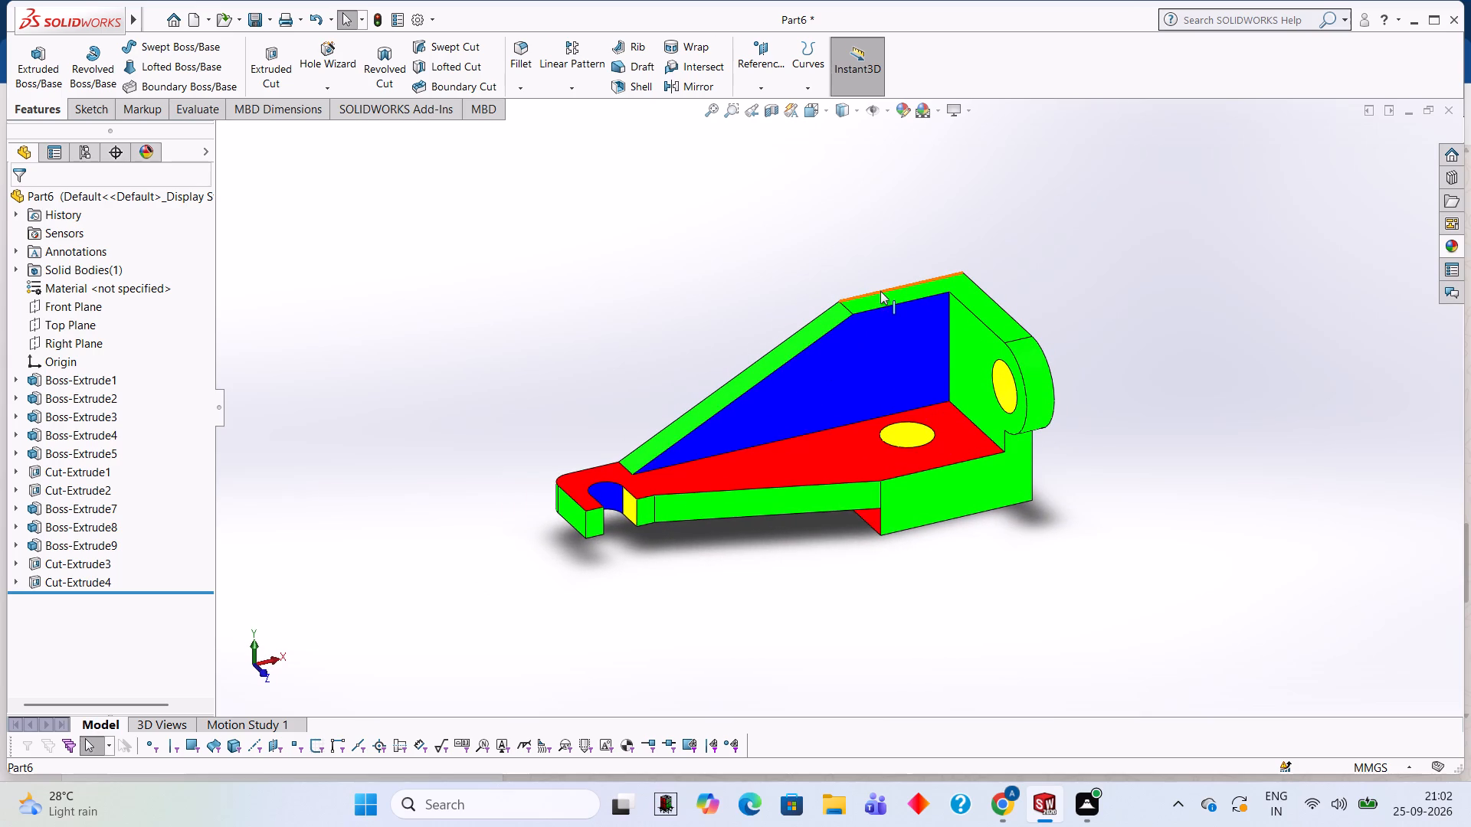
scroll(877, 369, down, 2)
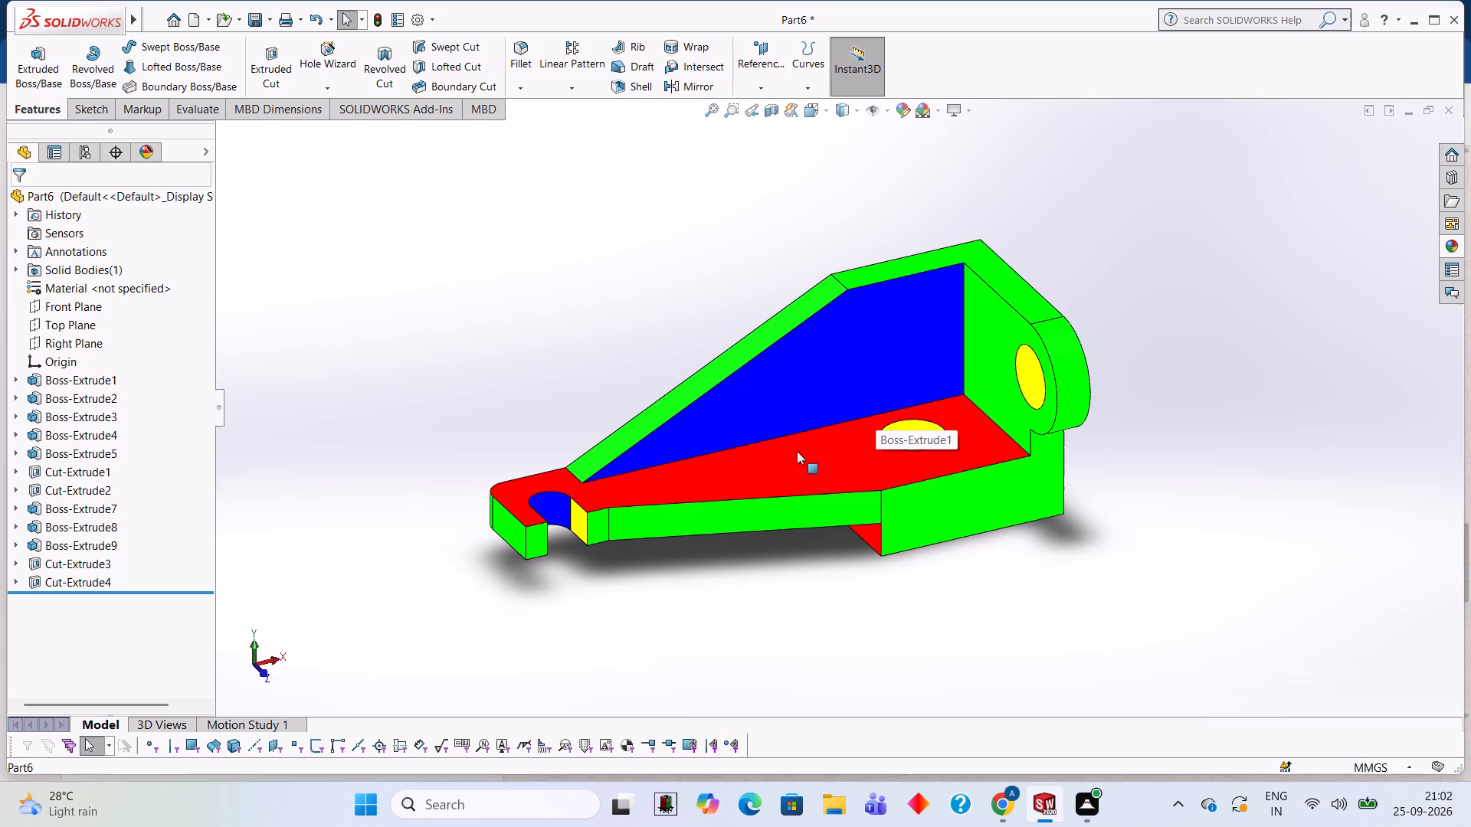
scroll(821, 400, down, 2)
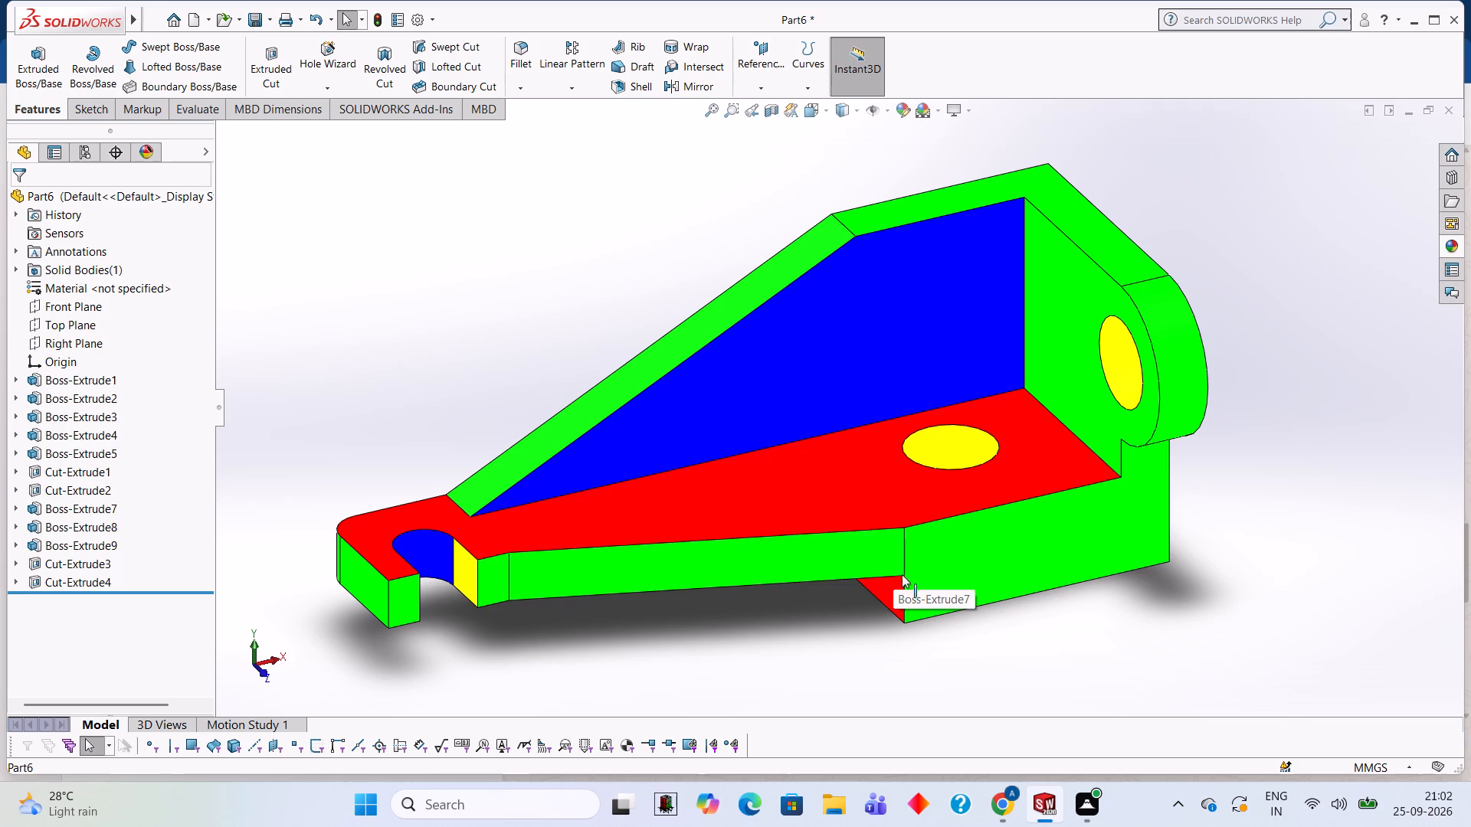
scroll(904, 569, up, 1)
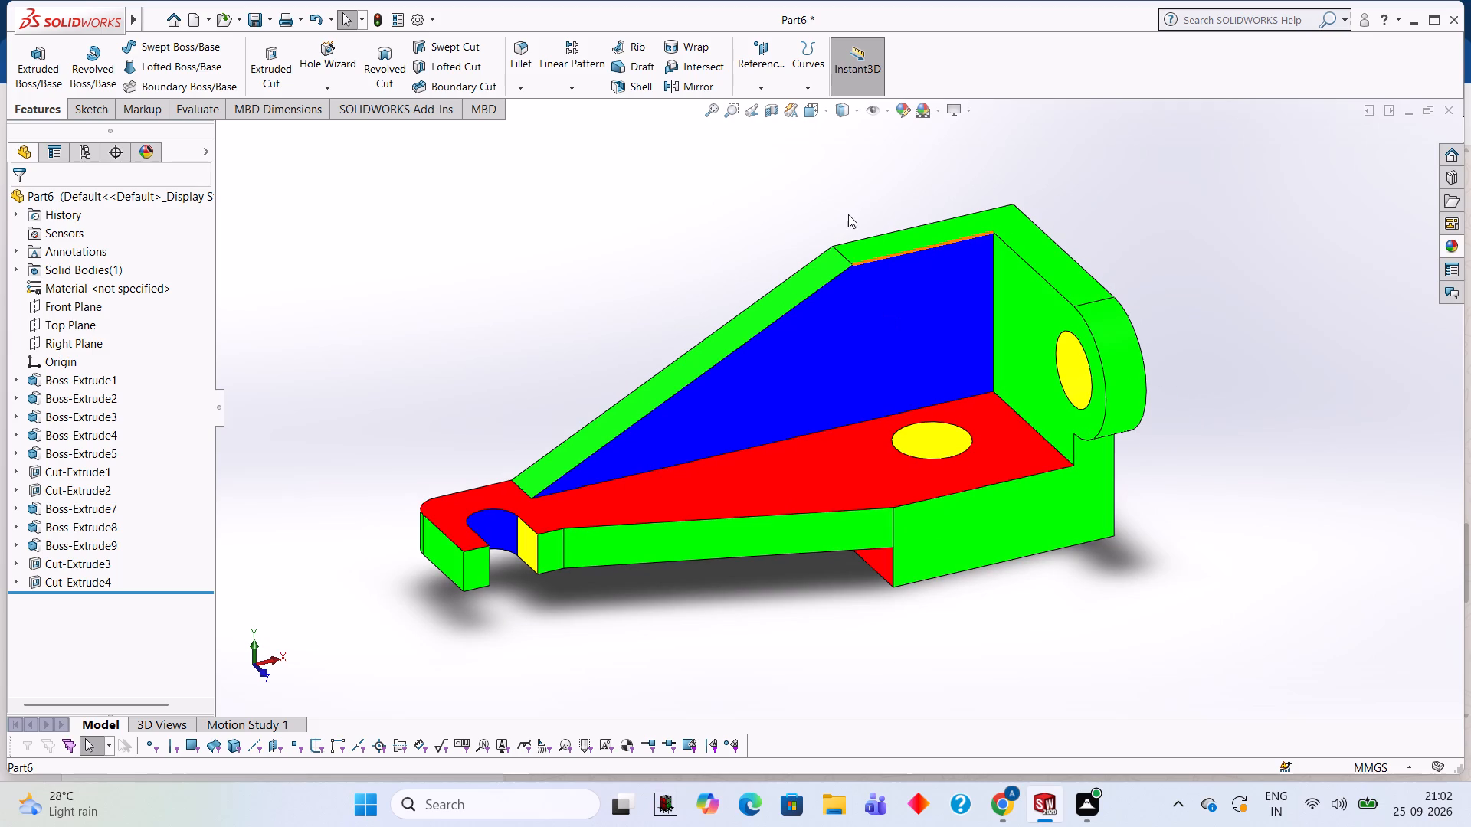
scroll(862, 224, down, 1)
scroll(863, 224, up, 1)
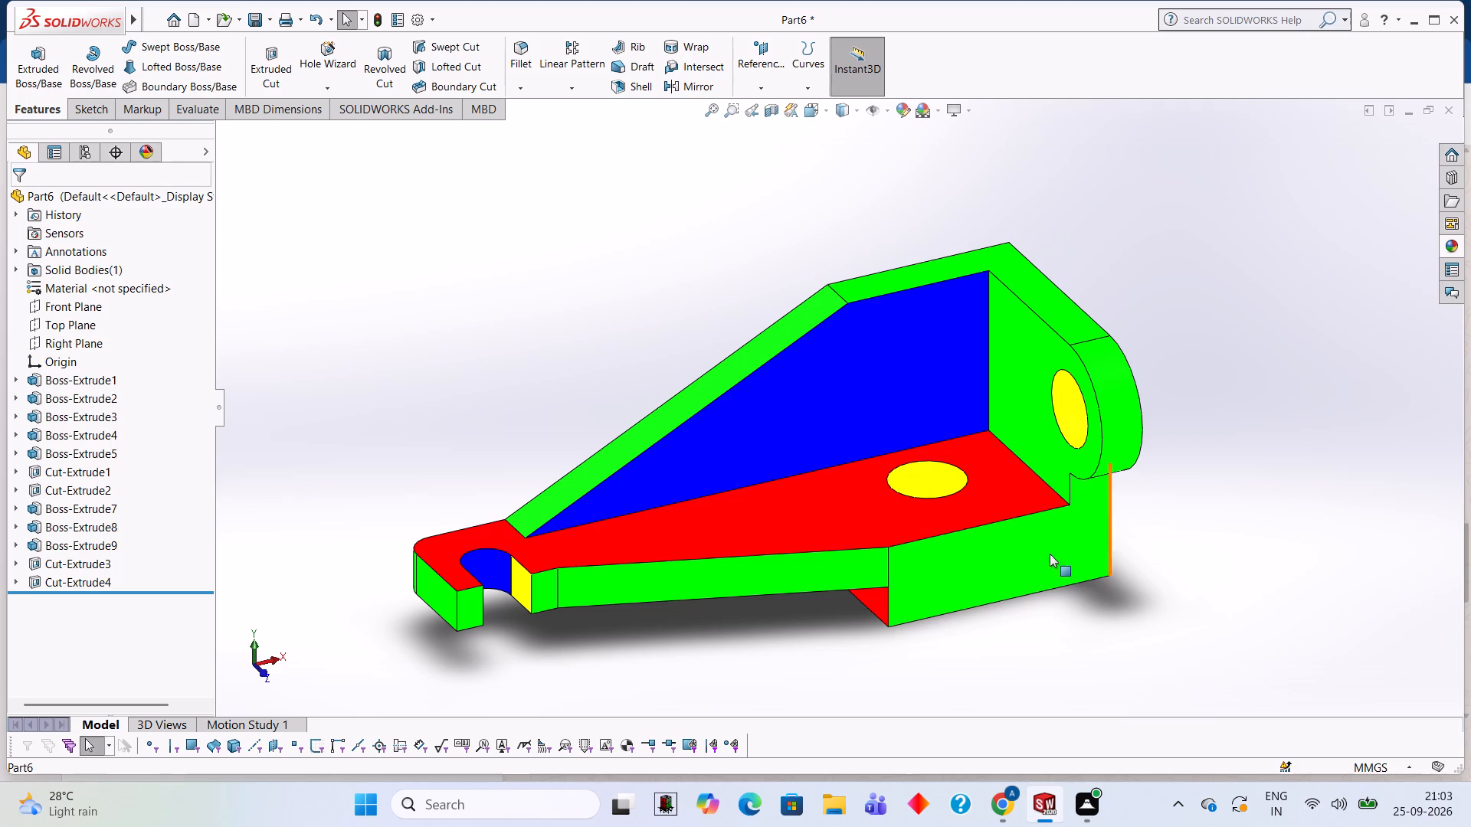
scroll(1030, 649, up, 1)
middle_drag(1001, 607, 1007, 588)
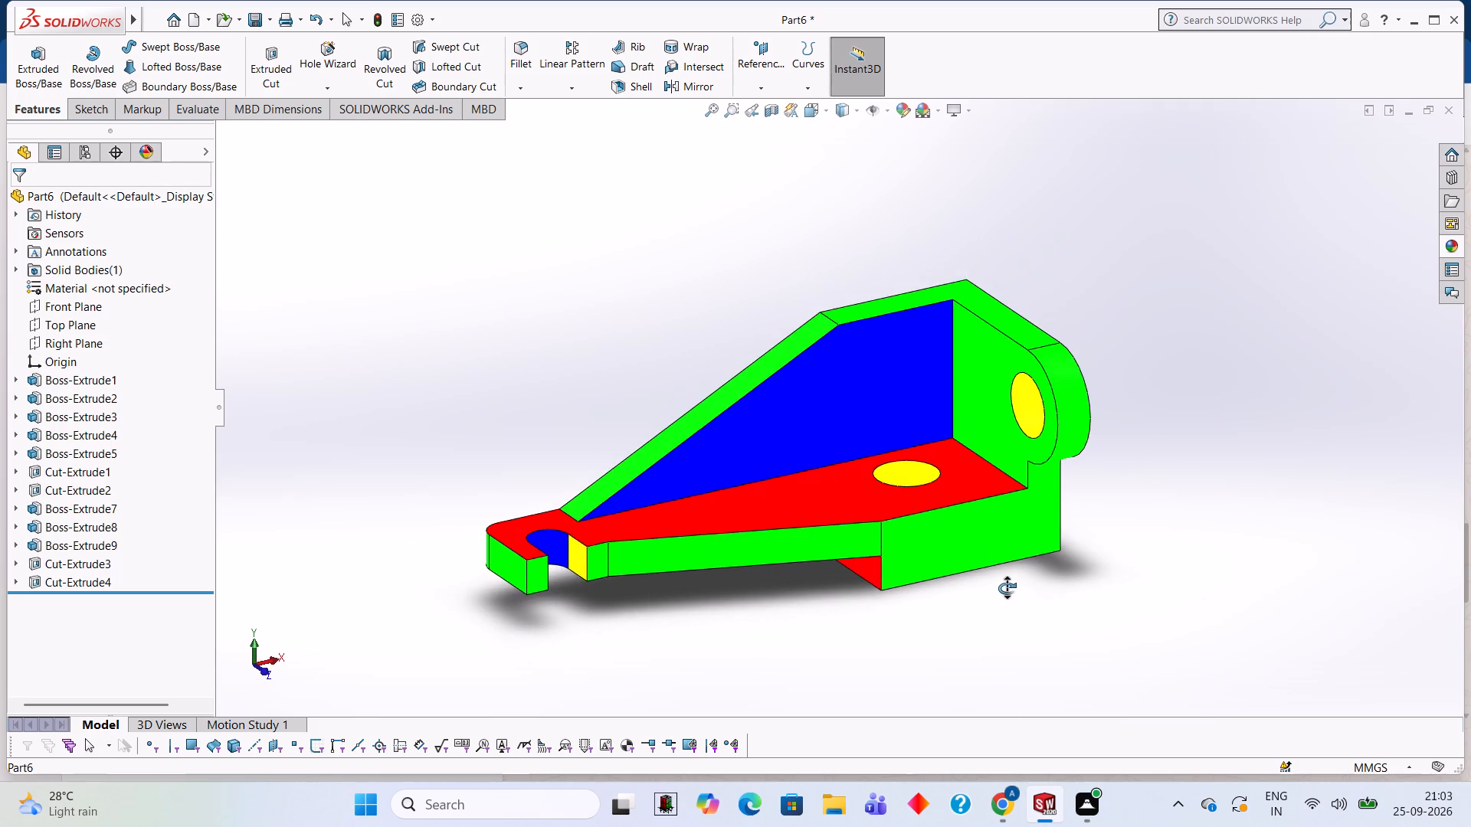
middle_drag(1007, 588, 1018, 590)
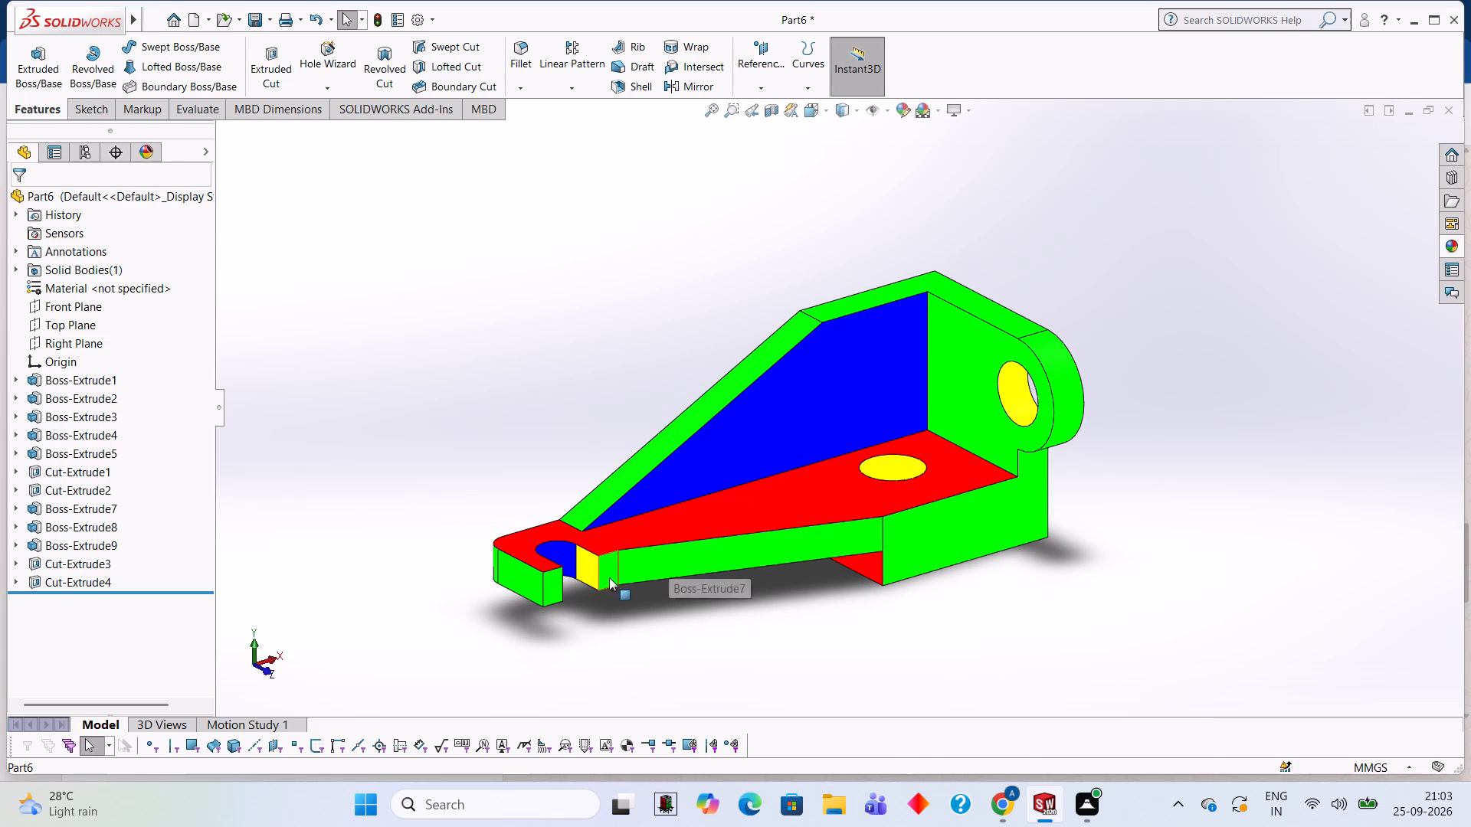
middle_drag(1153, 551, 1119, 539)
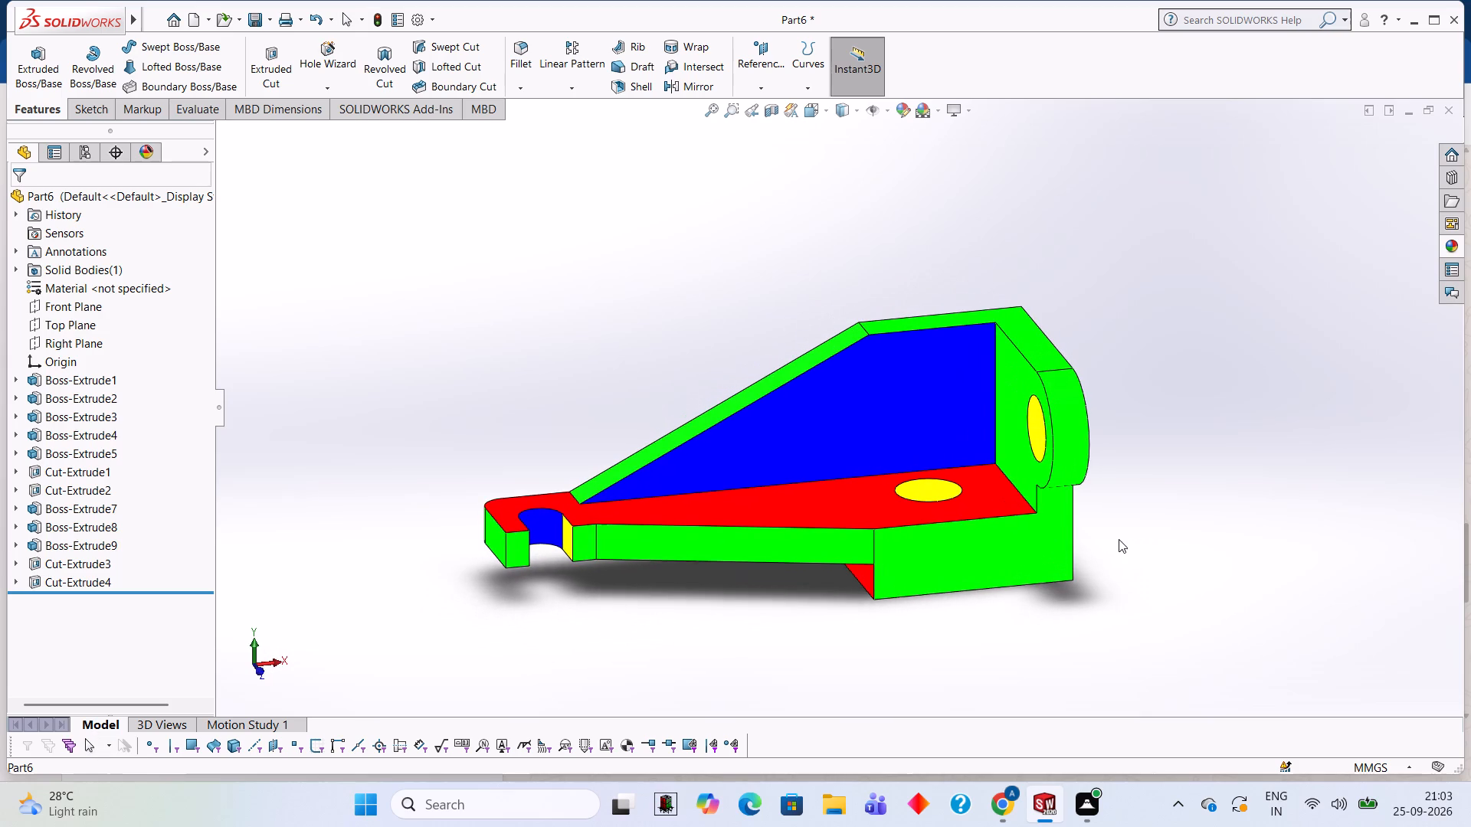
Apply the Yellow LED appearance to only the short side face between the slot opening and the base plate's long angled side.
scroll(634, 539, down, 4)
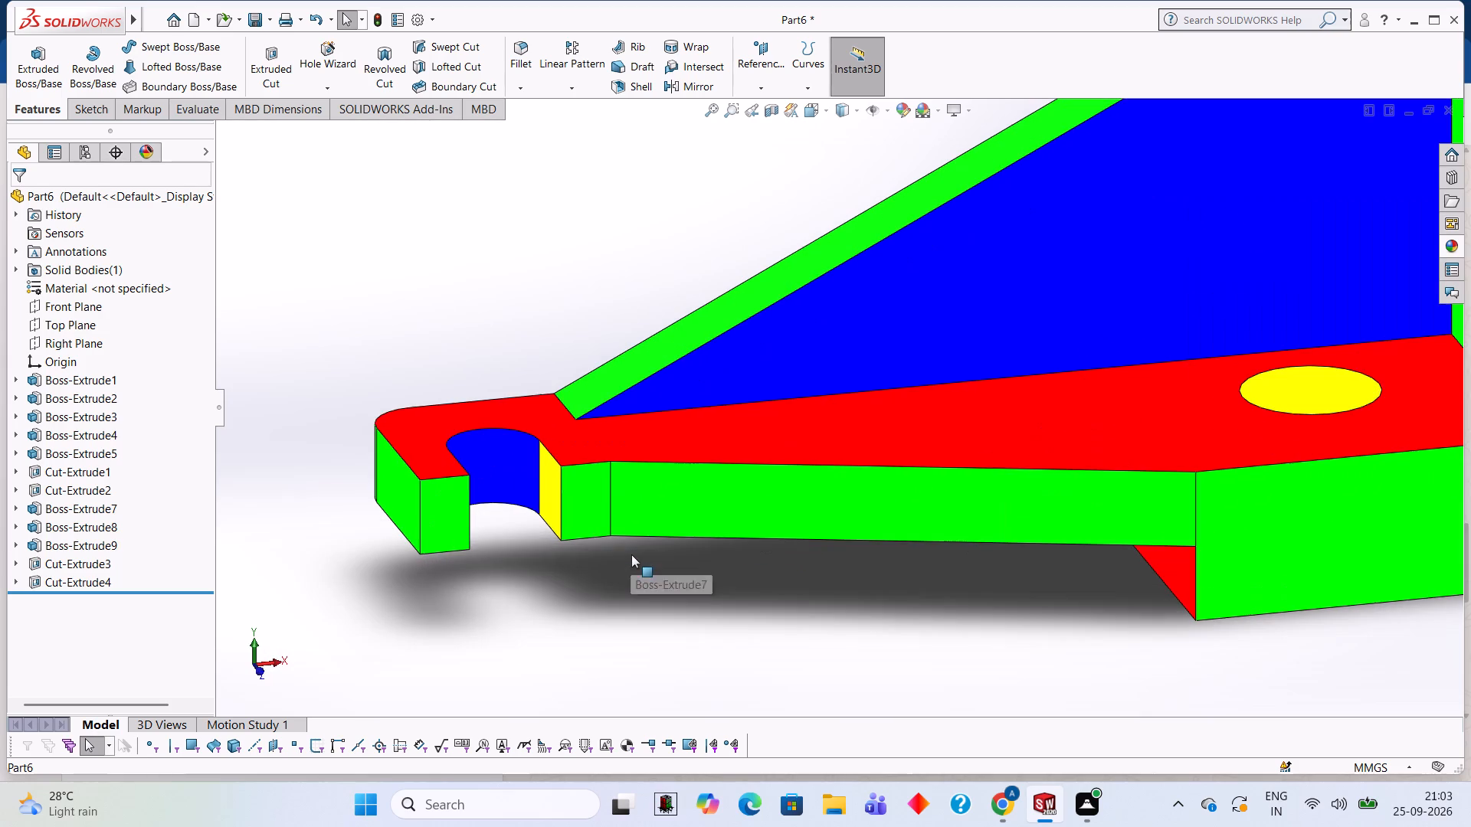
click(1456, 245)
scroll(1342, 519, down, 2)
scroll(1325, 521, up, 1)
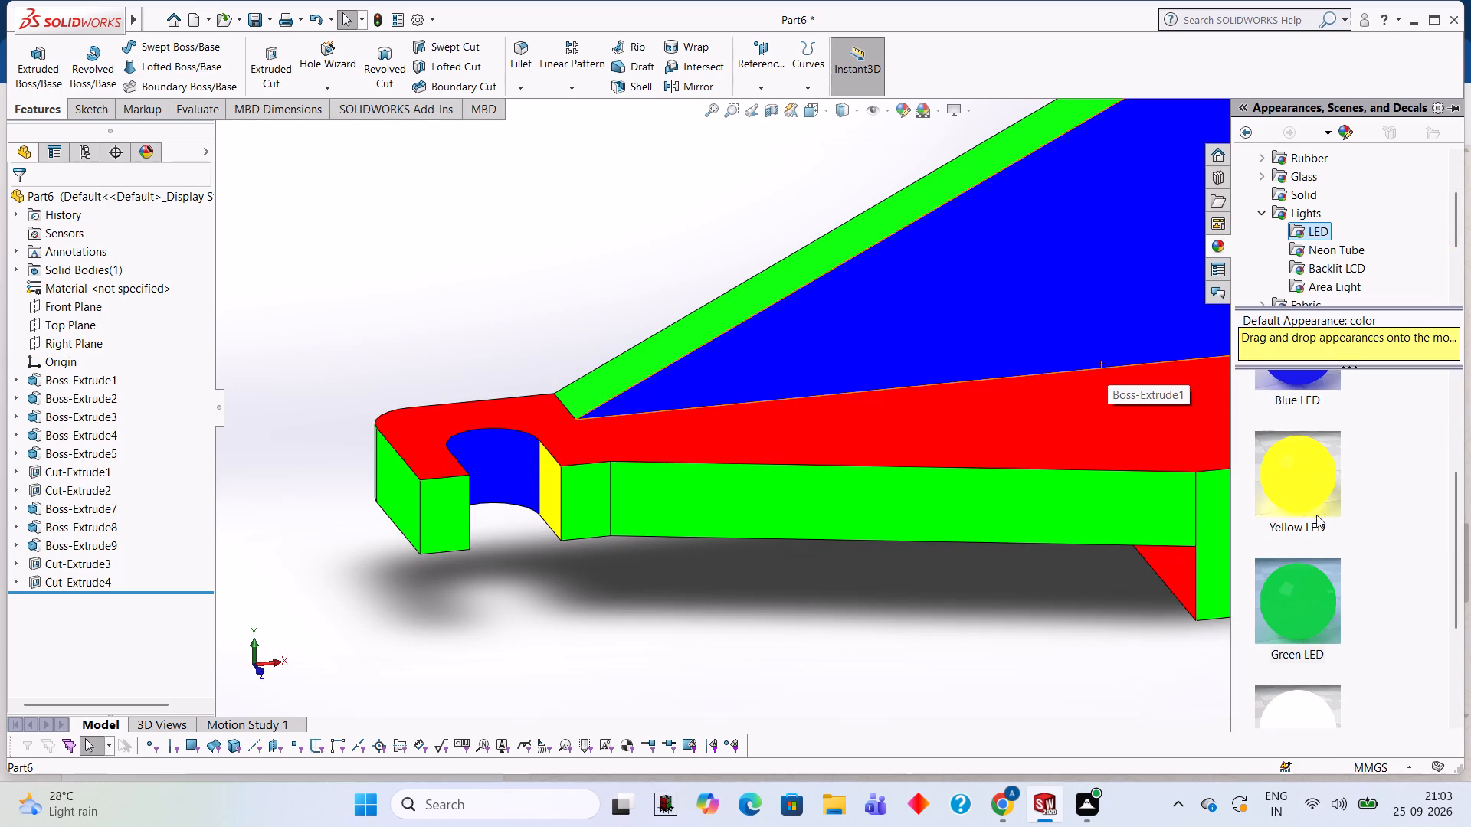
scroll(1322, 487, up, 5)
scroll(1322, 487, down, 2)
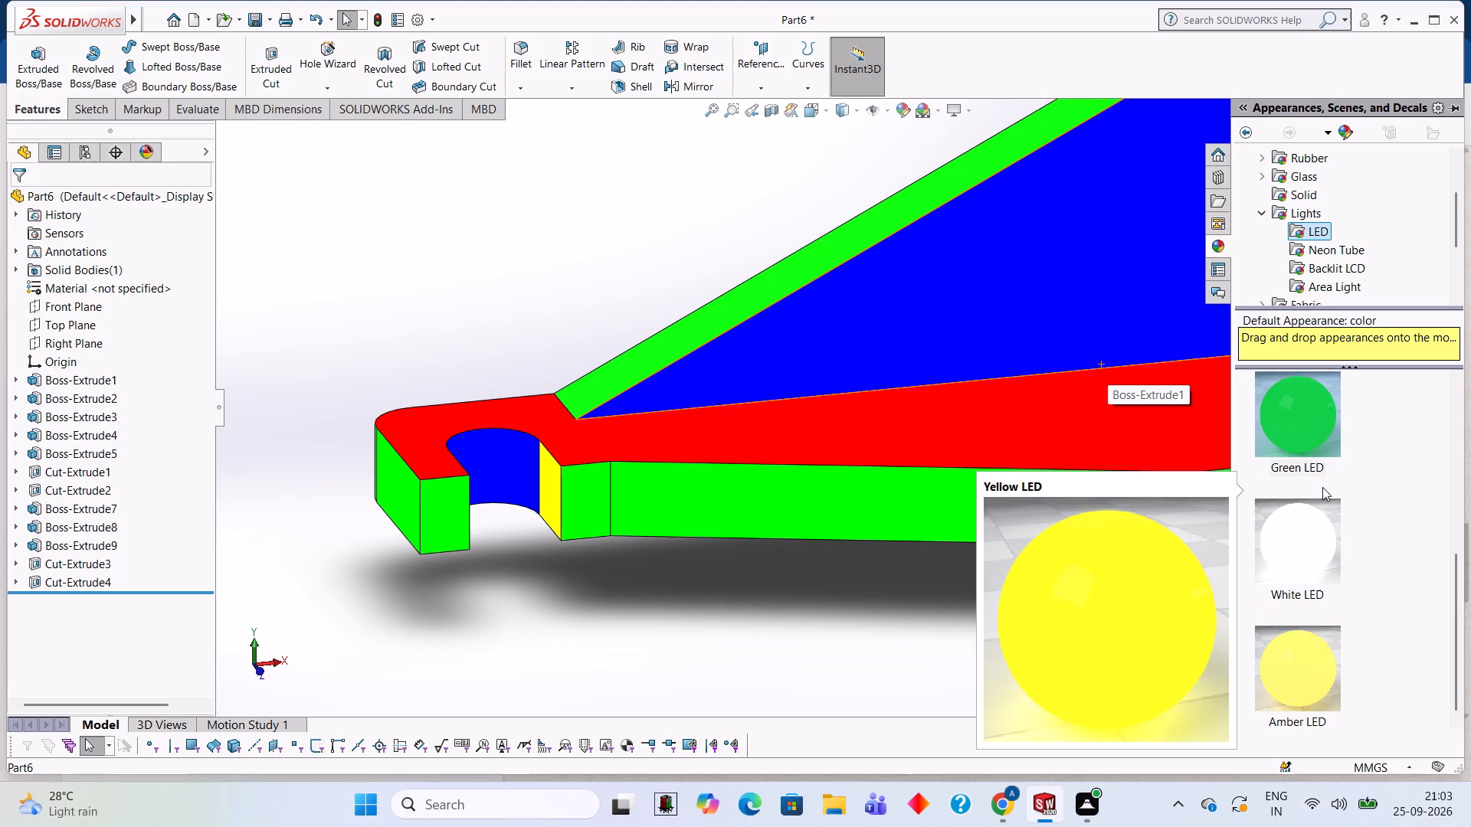
scroll(1318, 474, up, 1)
drag(1318, 474, 608, 515)
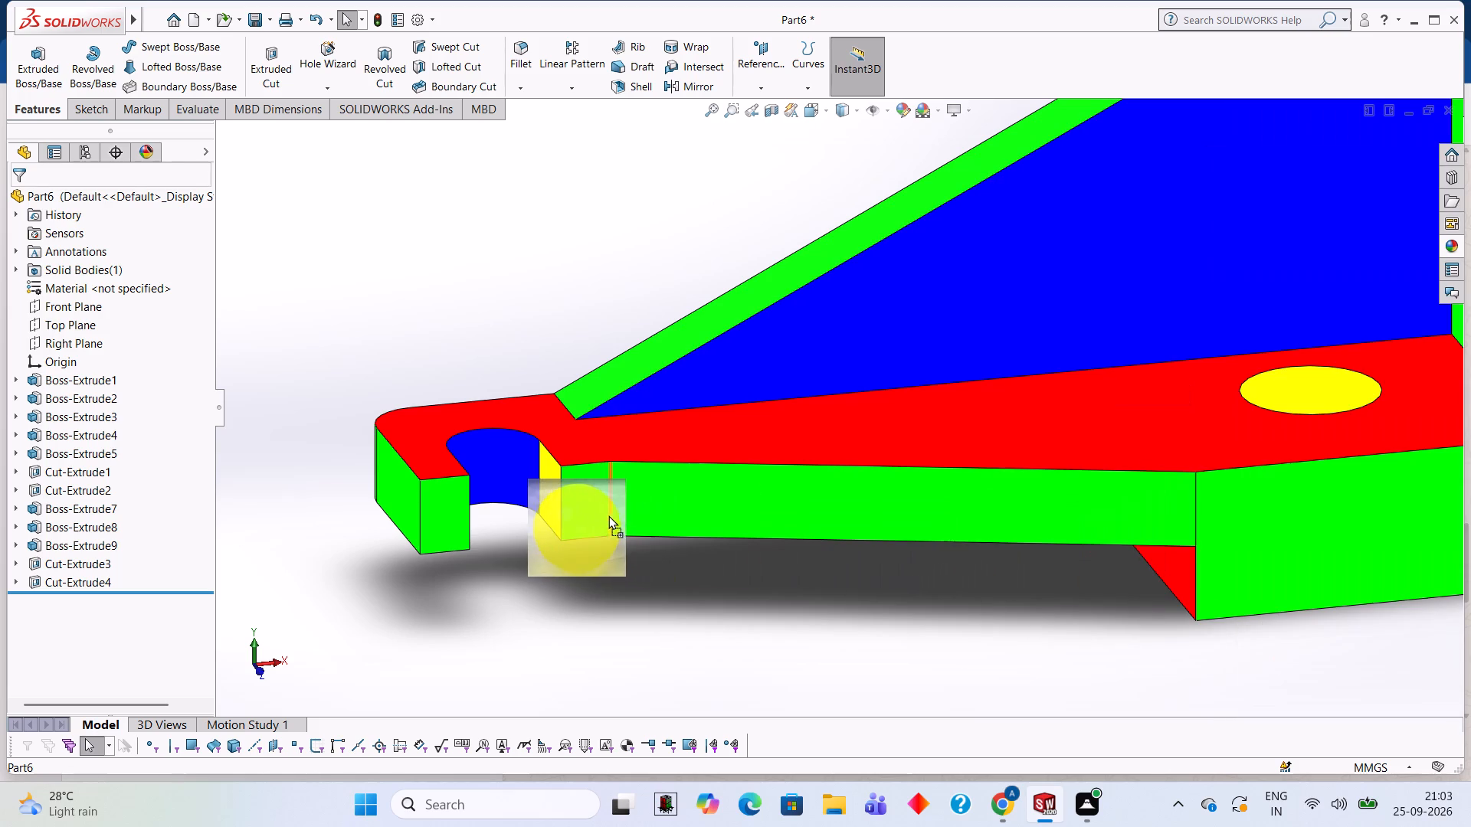
drag(608, 515, 599, 475)
click(599, 475)
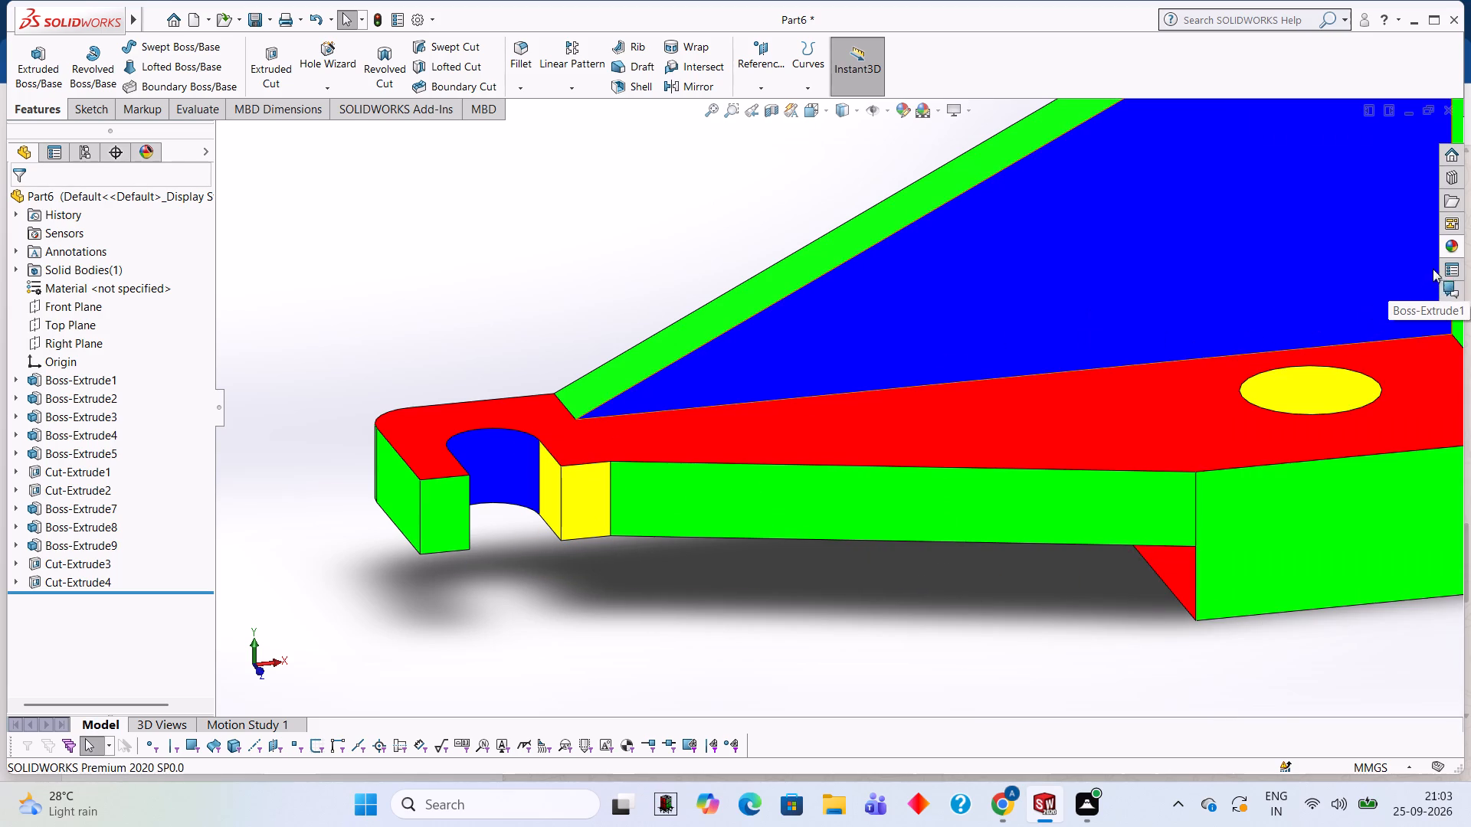
Apply the Yellow LED appearance to only the small side face across the slot opening from the existing yellow face.
click(1452, 248)
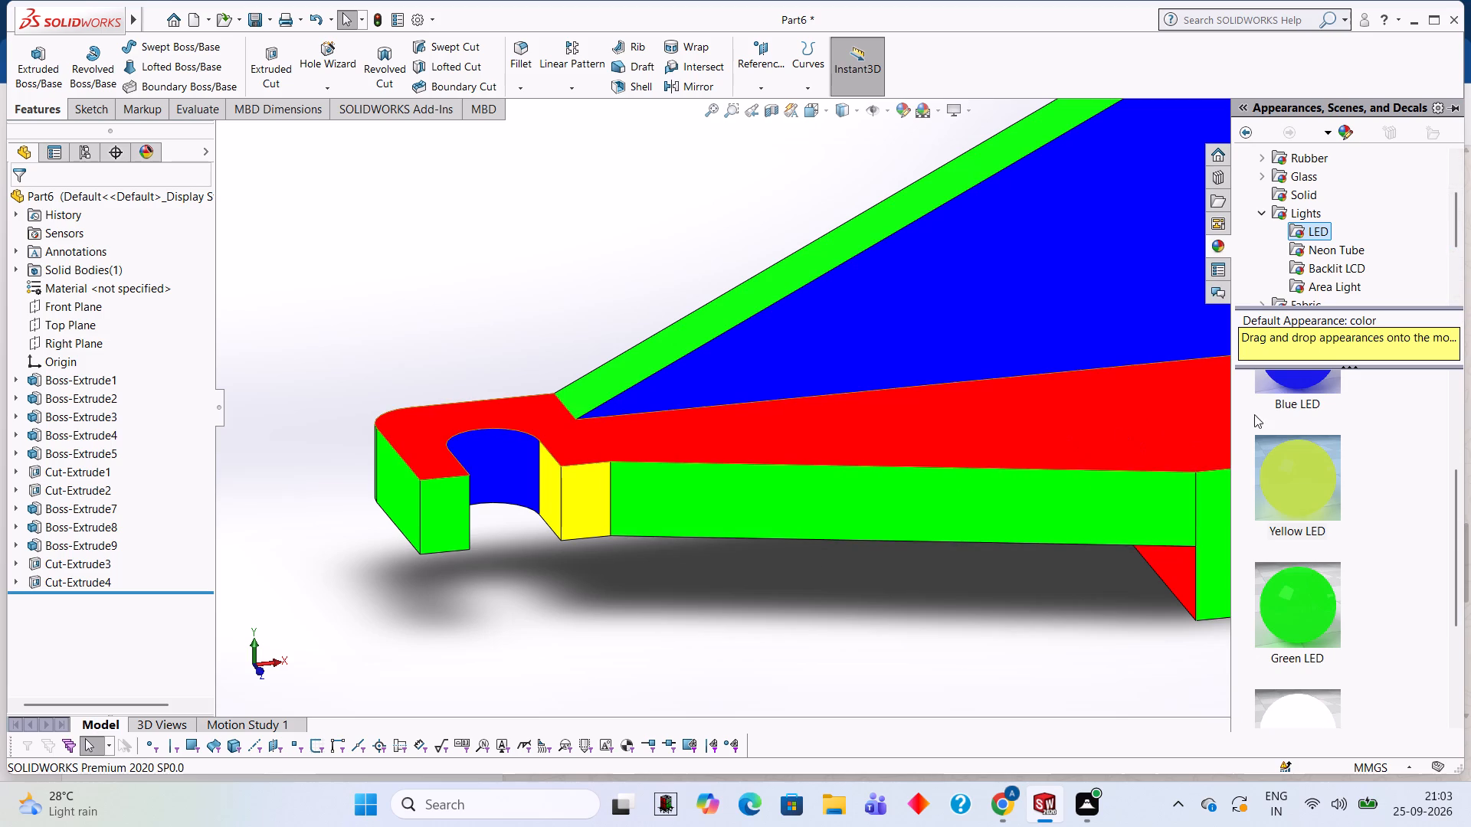
drag(1291, 449, 437, 466)
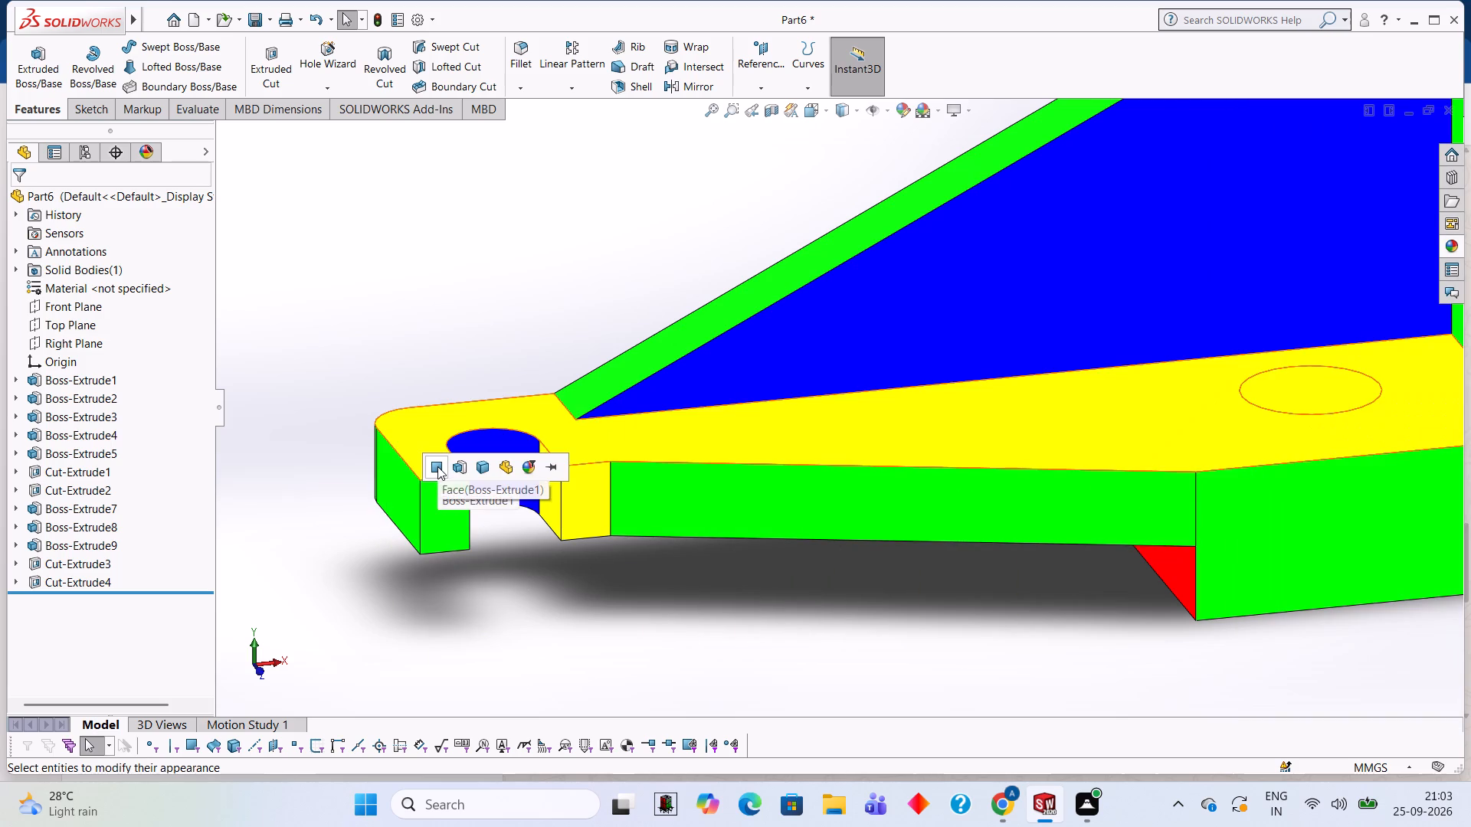
scroll(326, 623, down, 2)
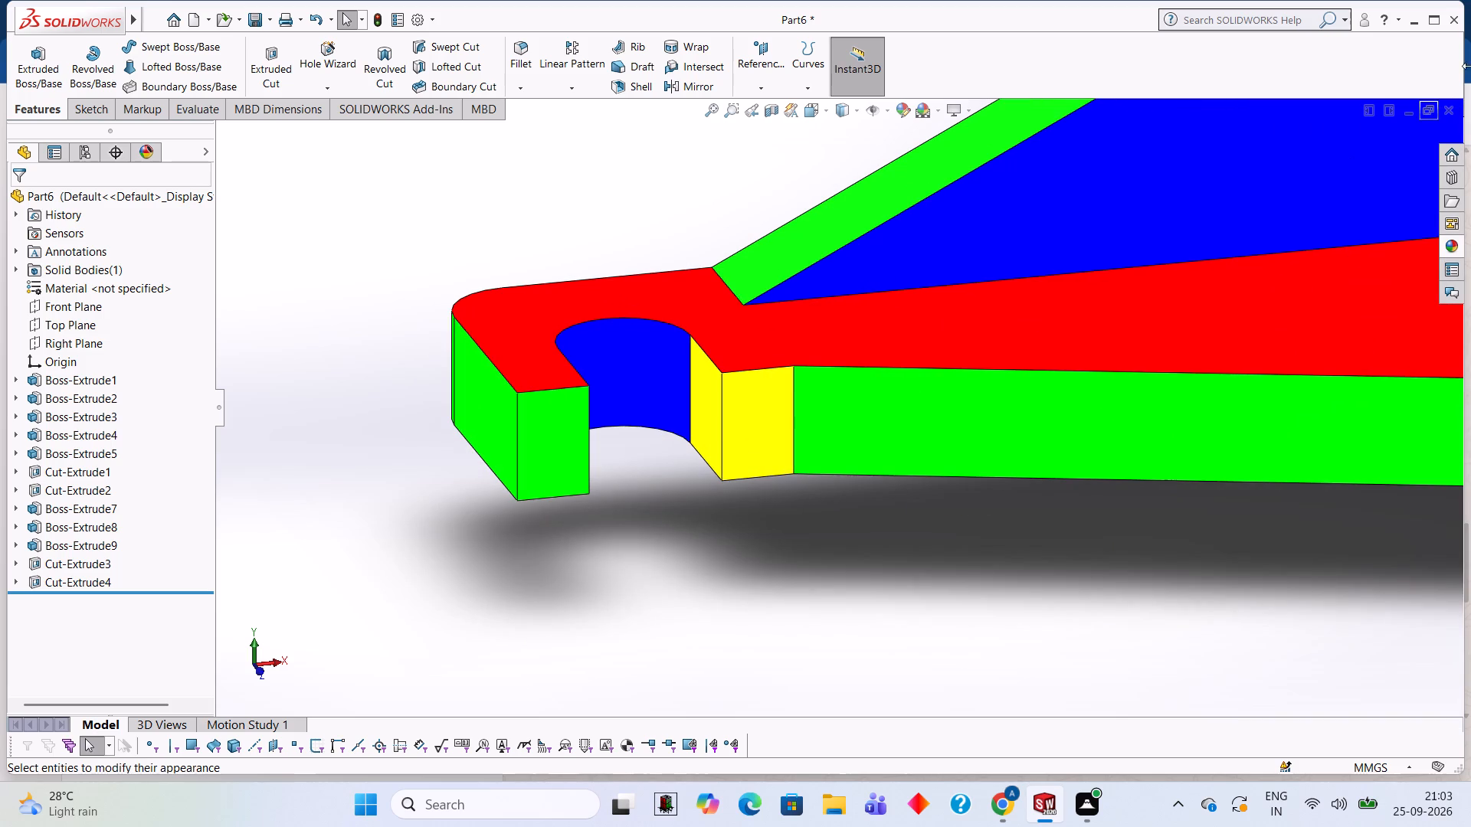
click(1451, 251)
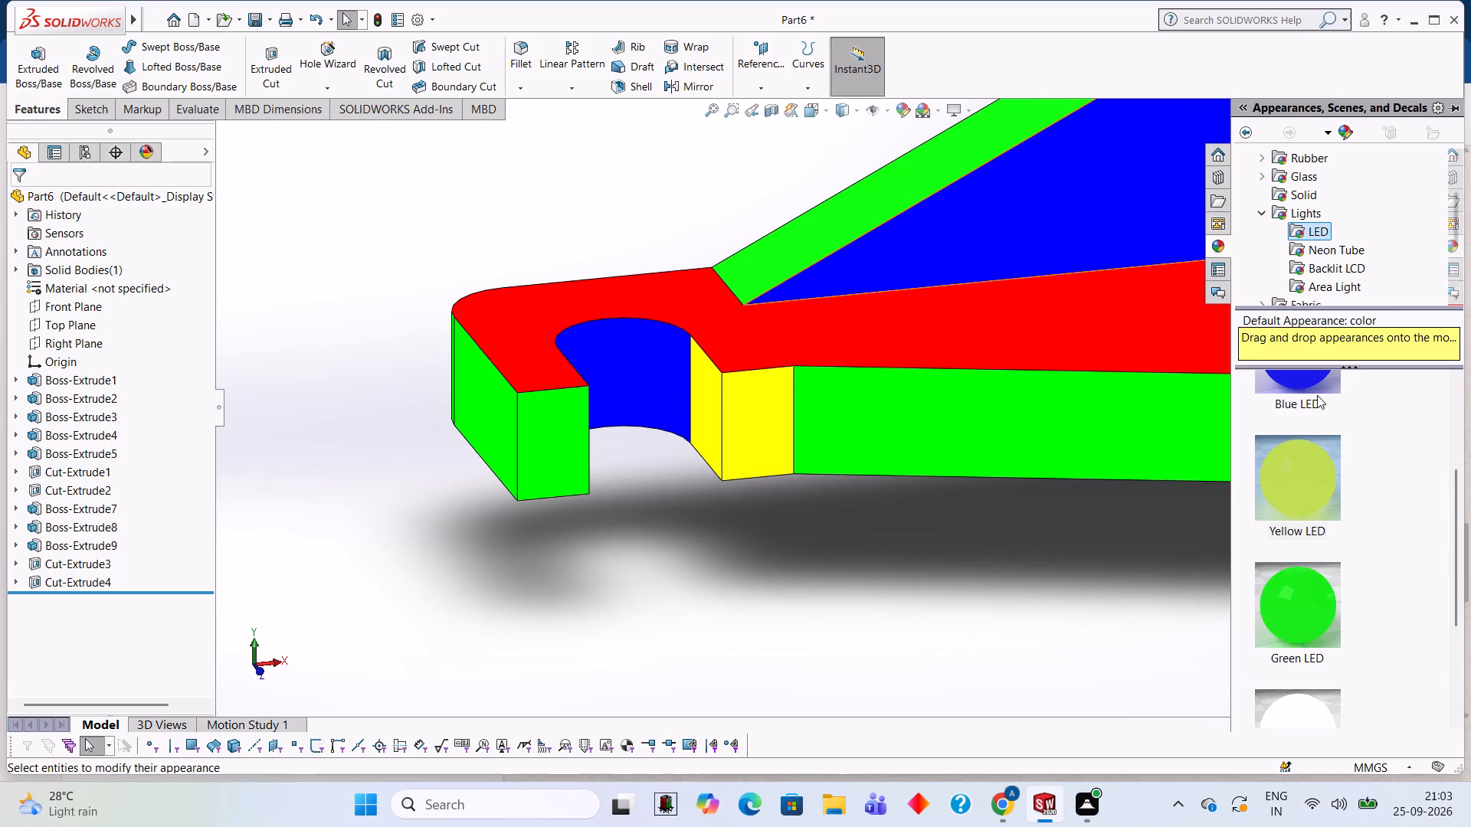
drag(1297, 459, 569, 423)
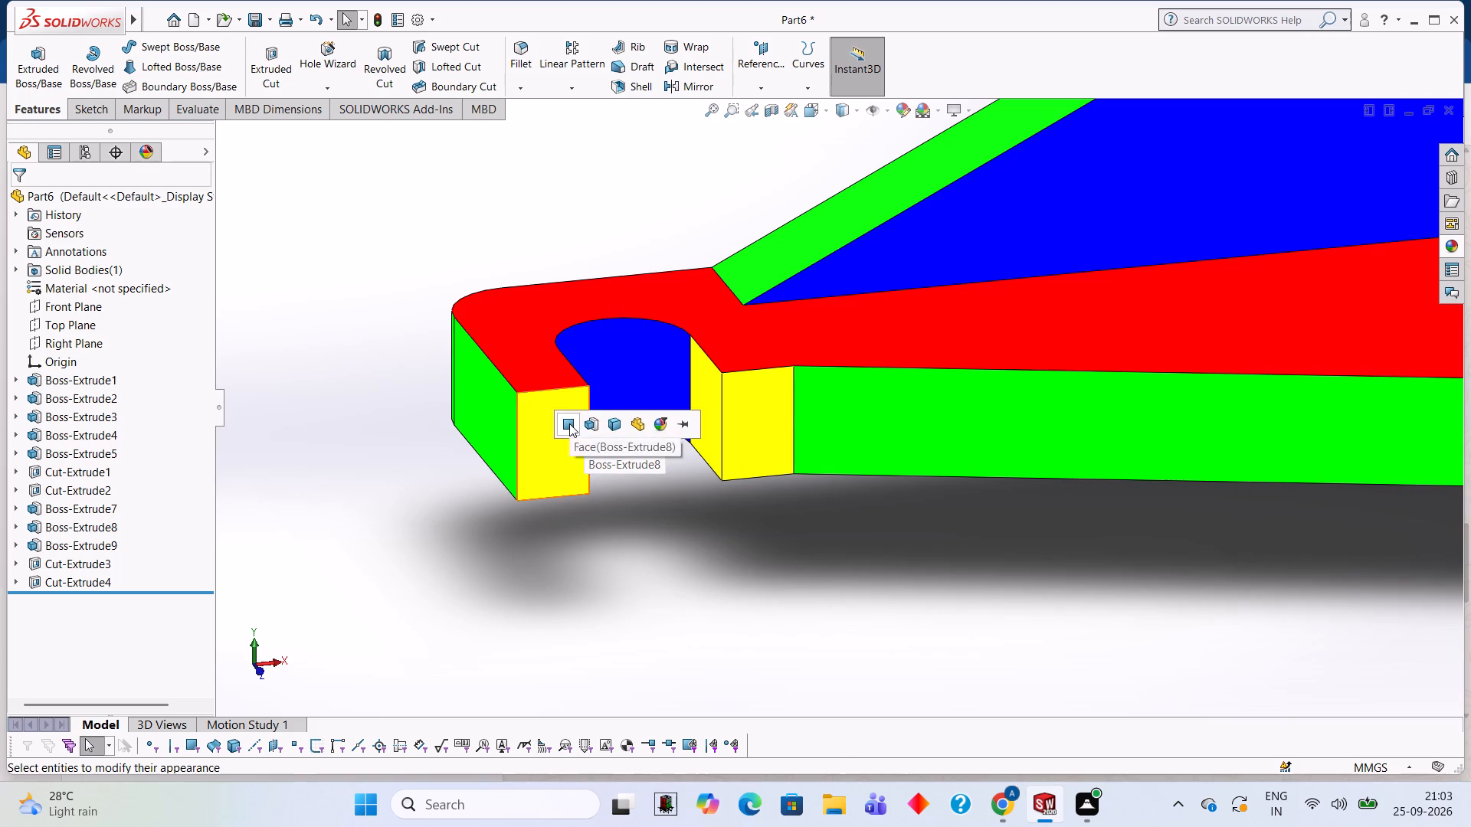
click(569, 423)
middle_click(855, 417)
scroll(855, 417, up, 1)
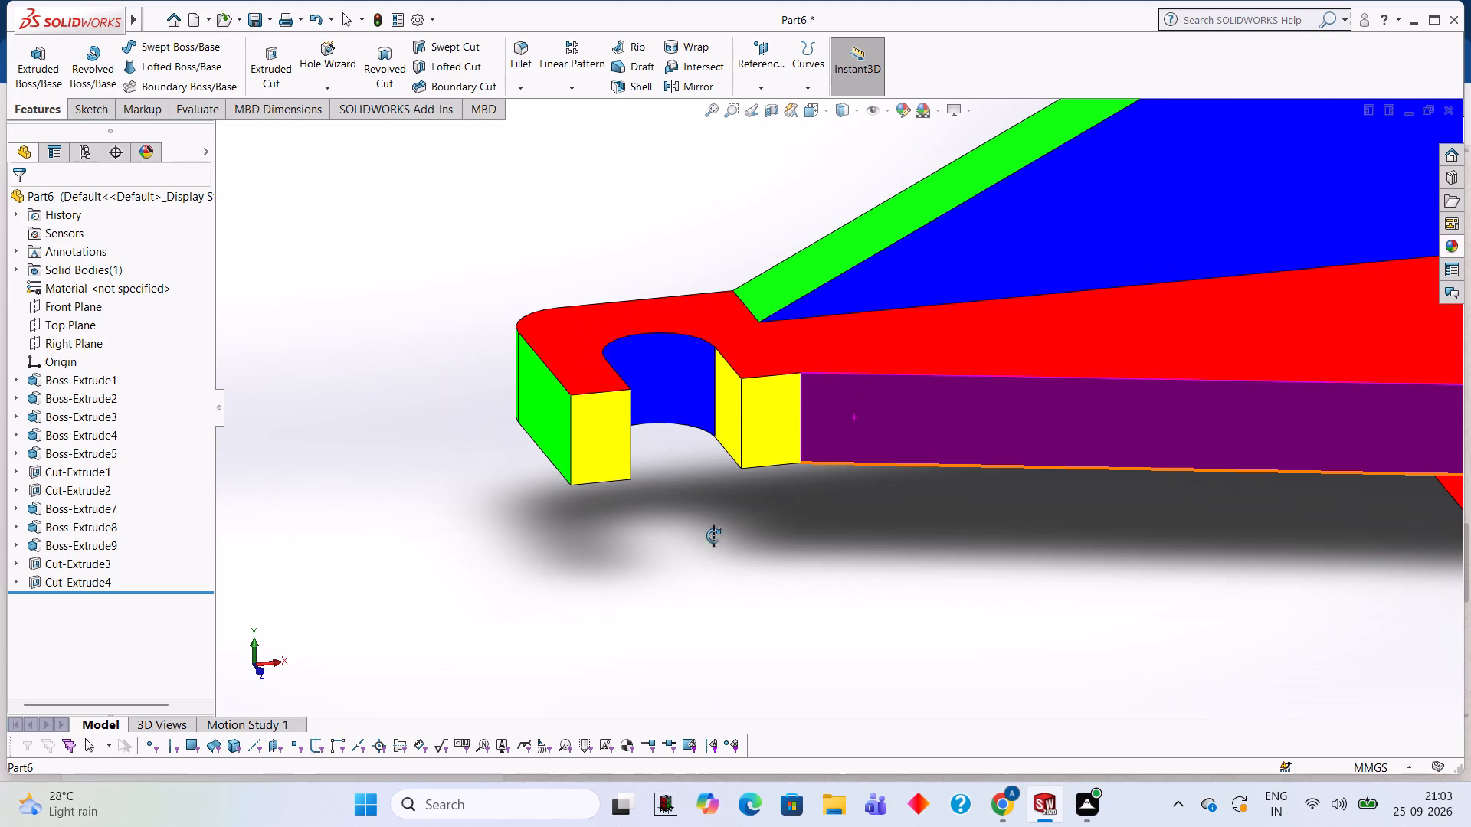
key(Escape)
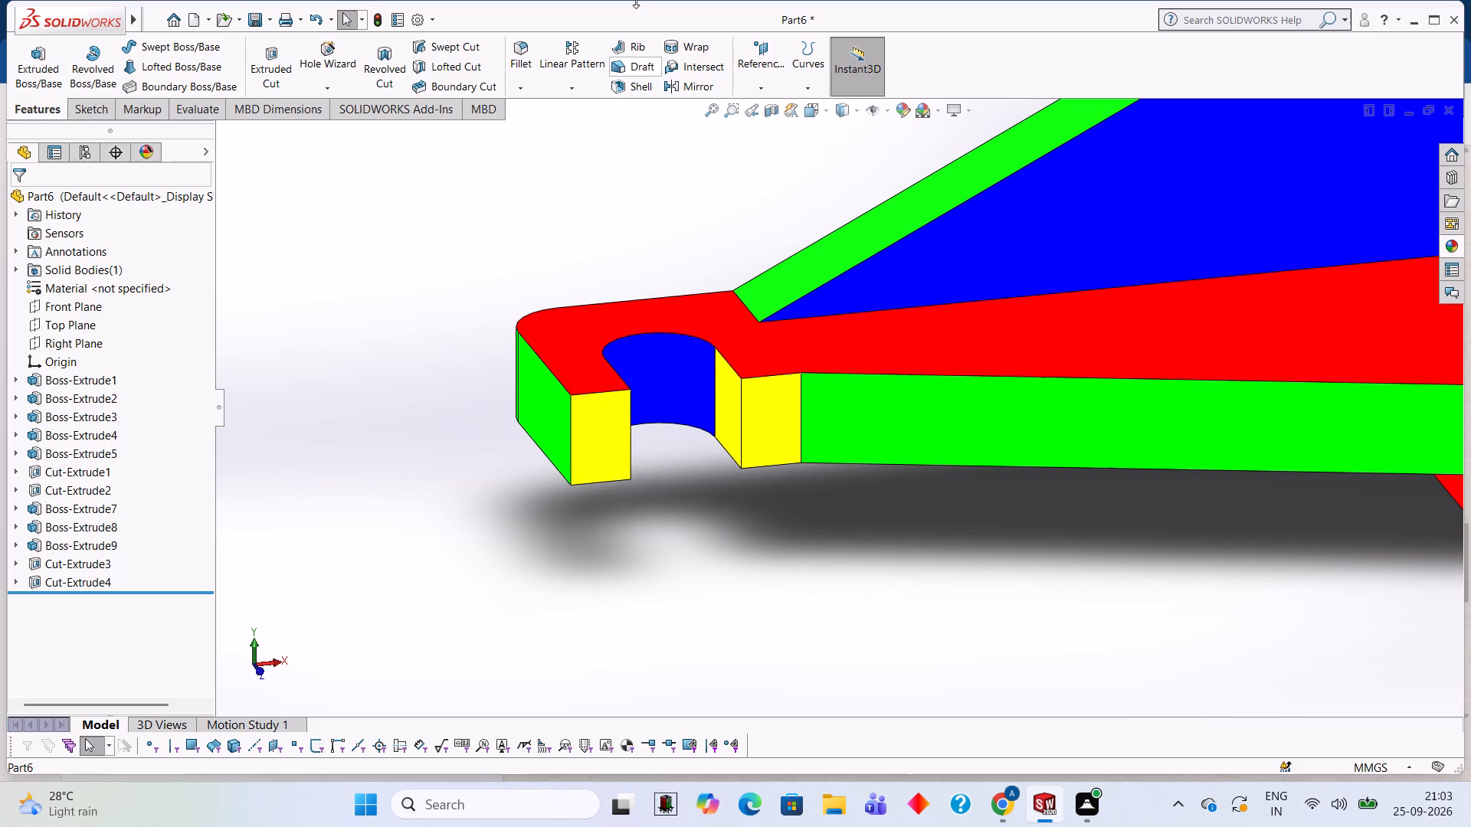
Apply the Yellow LED appearance to only the flat outer end face of the base plate's slotted end.
scroll(1036, 268, up, 2)
middle_drag(1036, 268, 1088, 293)
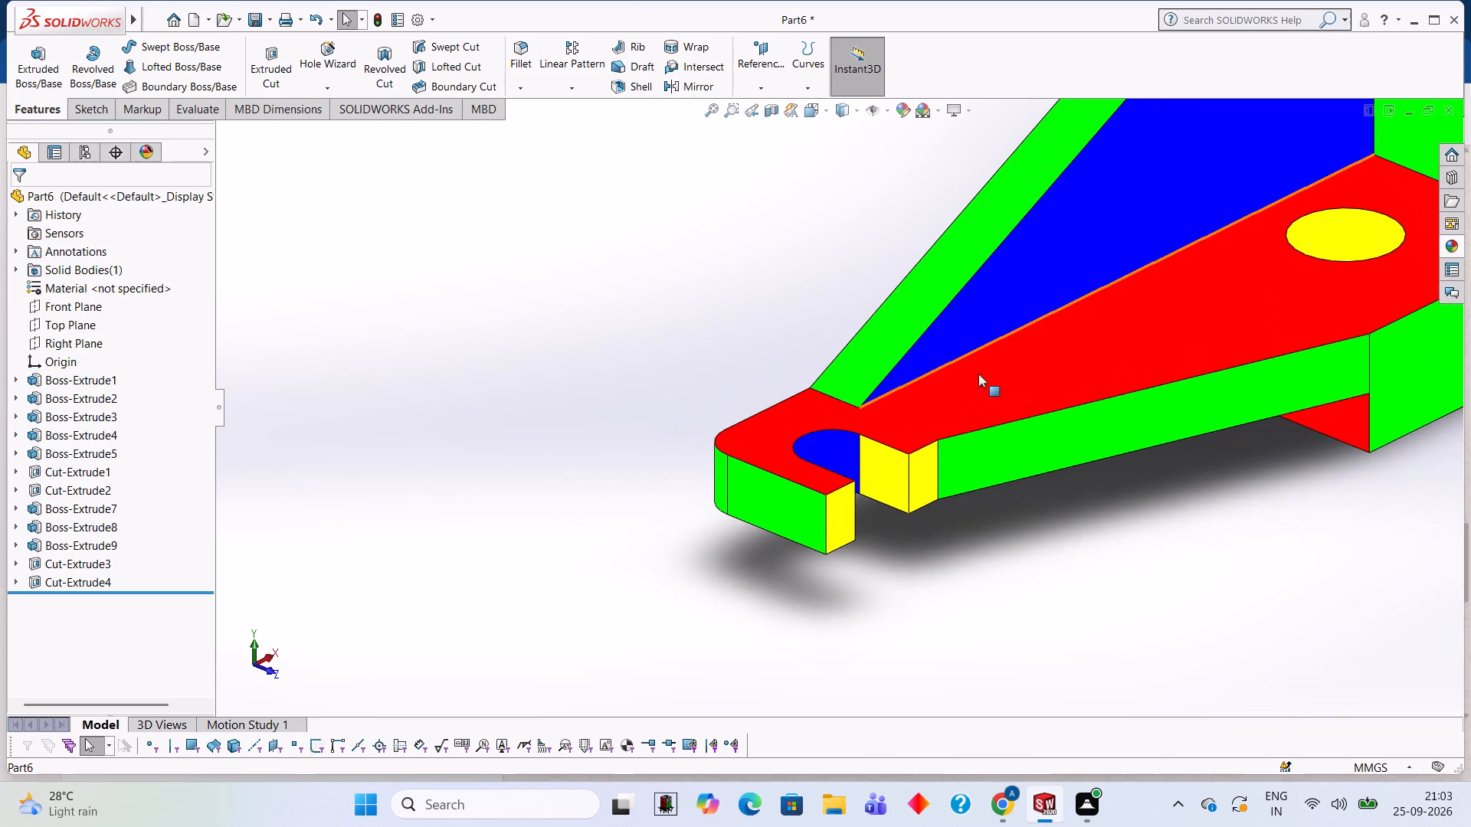
click(1454, 249)
drag(1315, 475, 798, 518)
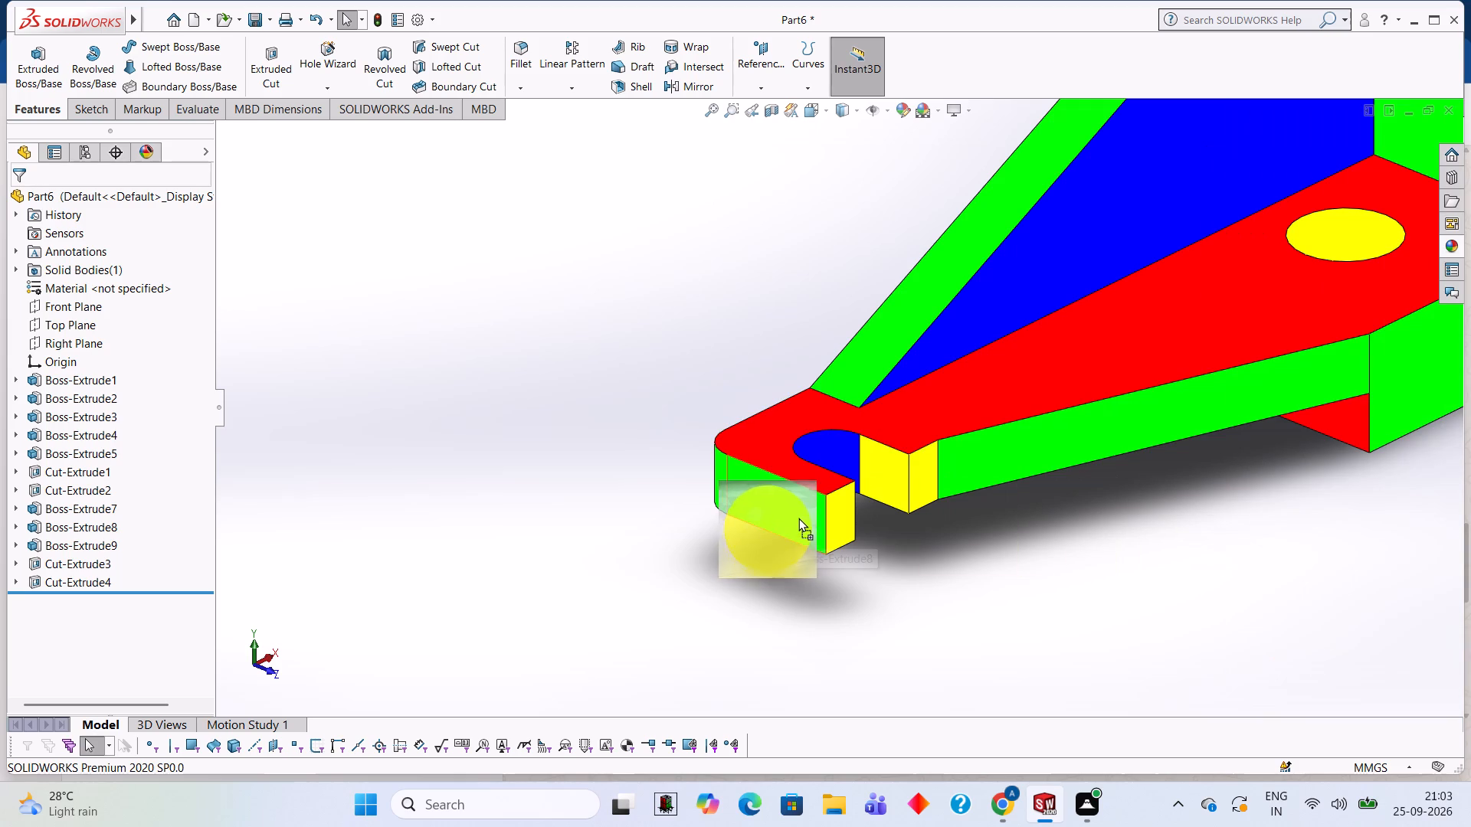
drag(798, 518, 798, 515)
click(798, 515)
Examine the recoloured bracket as a whole, checking the slotted end, base sides, walls and lug.
scroll(1229, 515, up, 2)
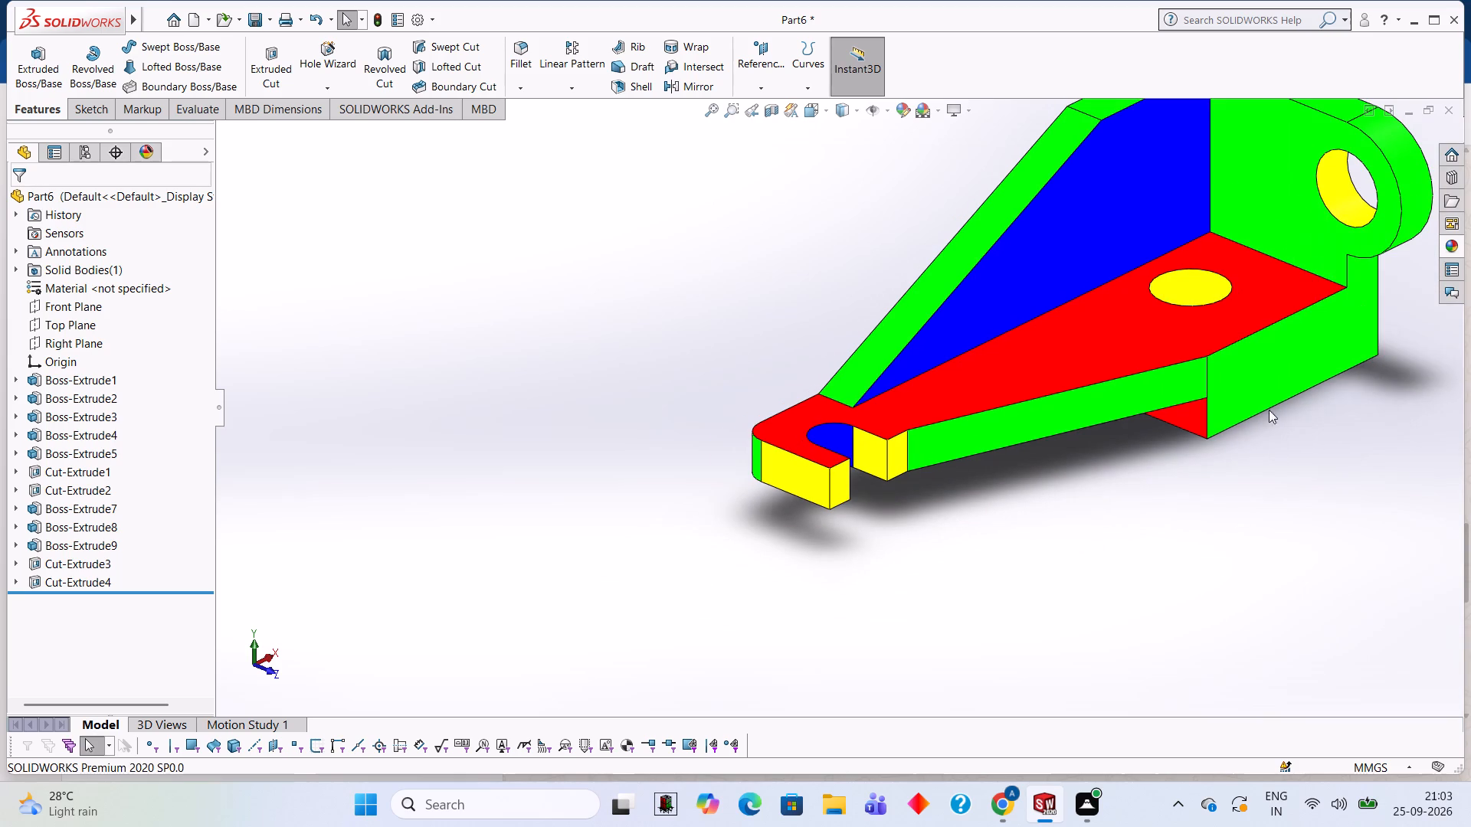
middle_drag(1268, 407, 1213, 397)
middle_drag(1157, 452, 1181, 423)
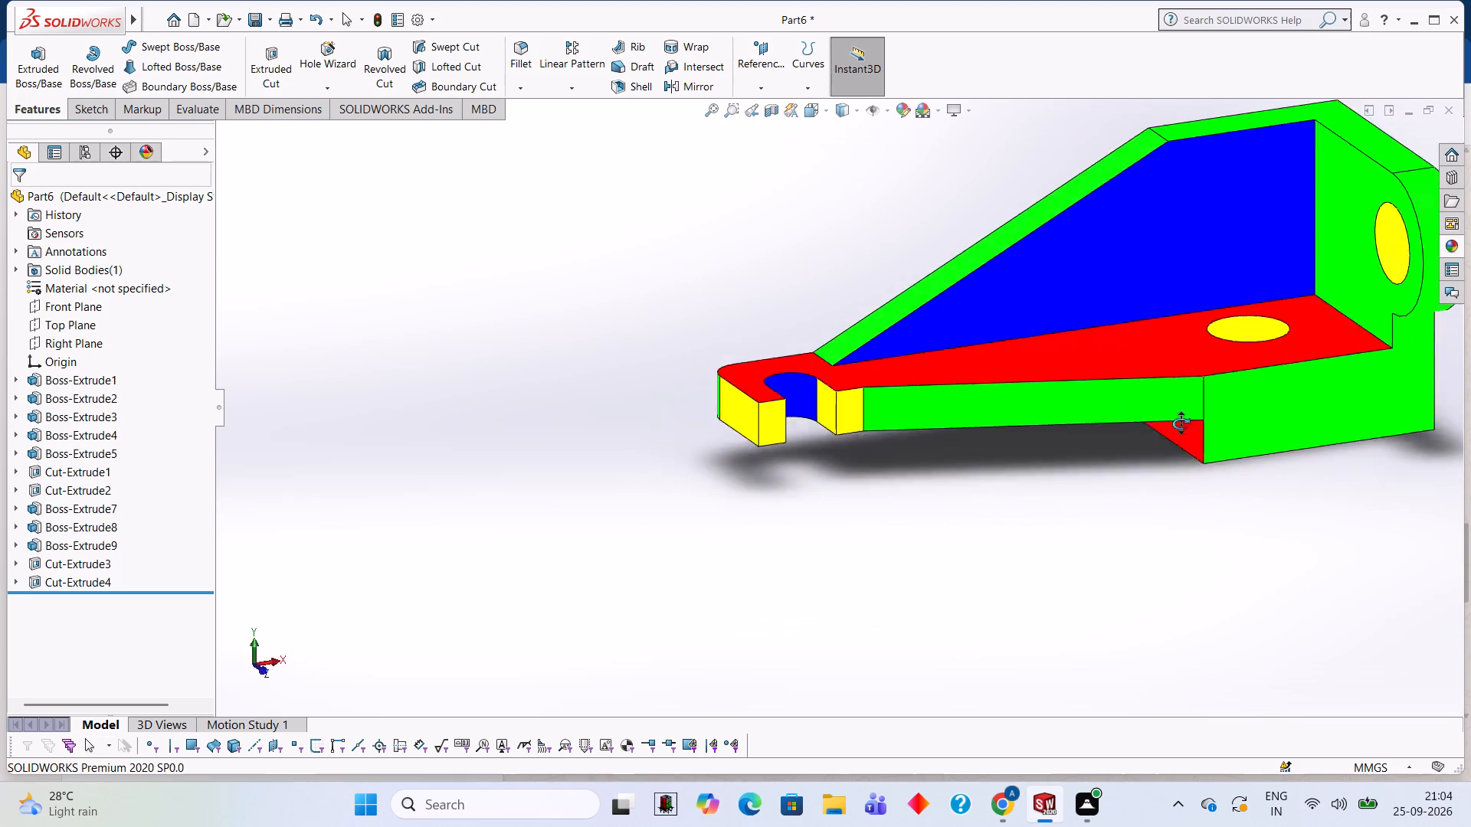
middle_drag(1181, 423, 1223, 384)
scroll(1219, 382, up, 2)
middle_drag(1198, 374, 1153, 402)
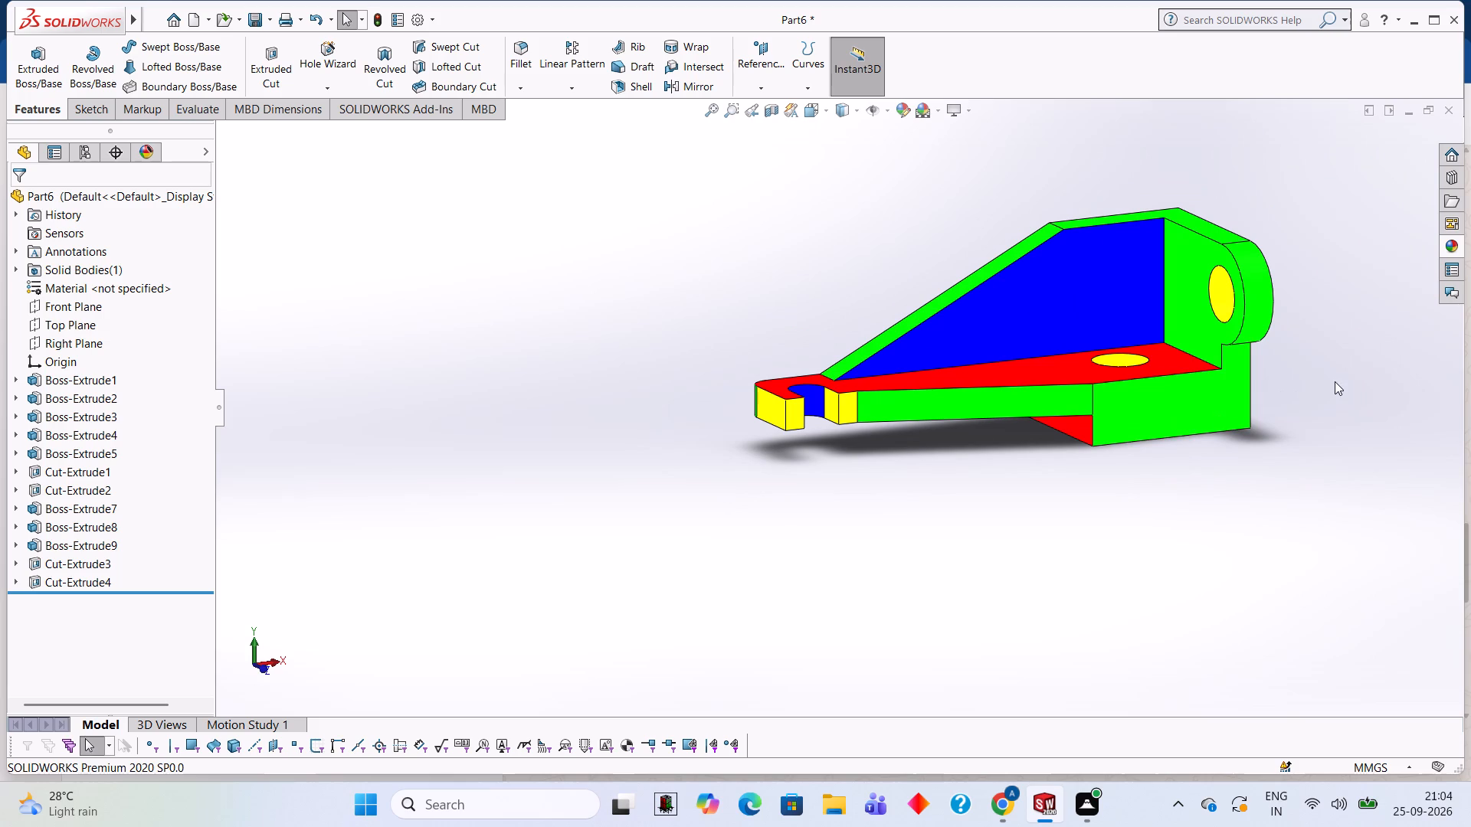
scroll(1286, 352, up, 1)
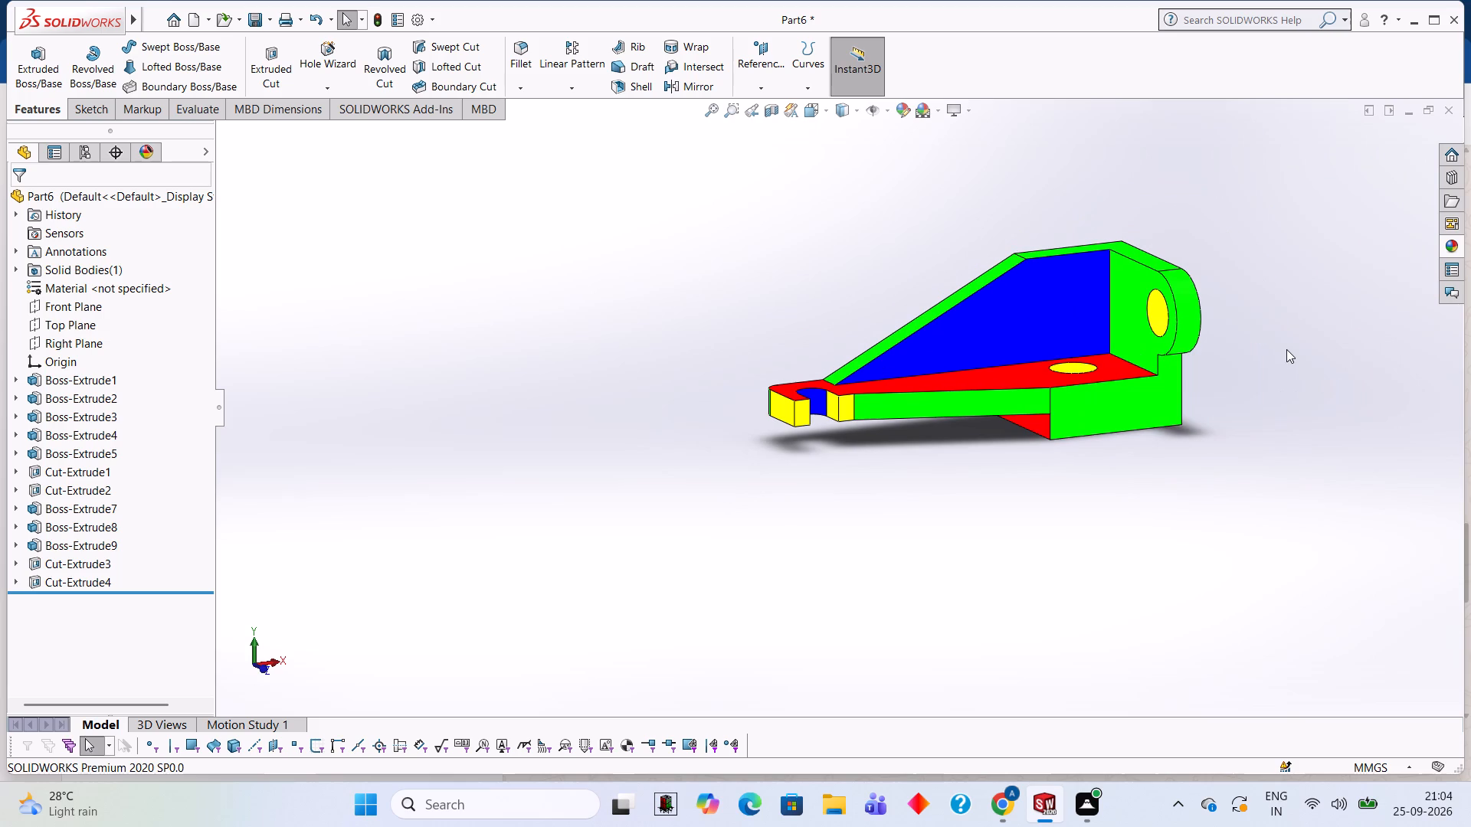
scroll(1349, 315, down, 1)
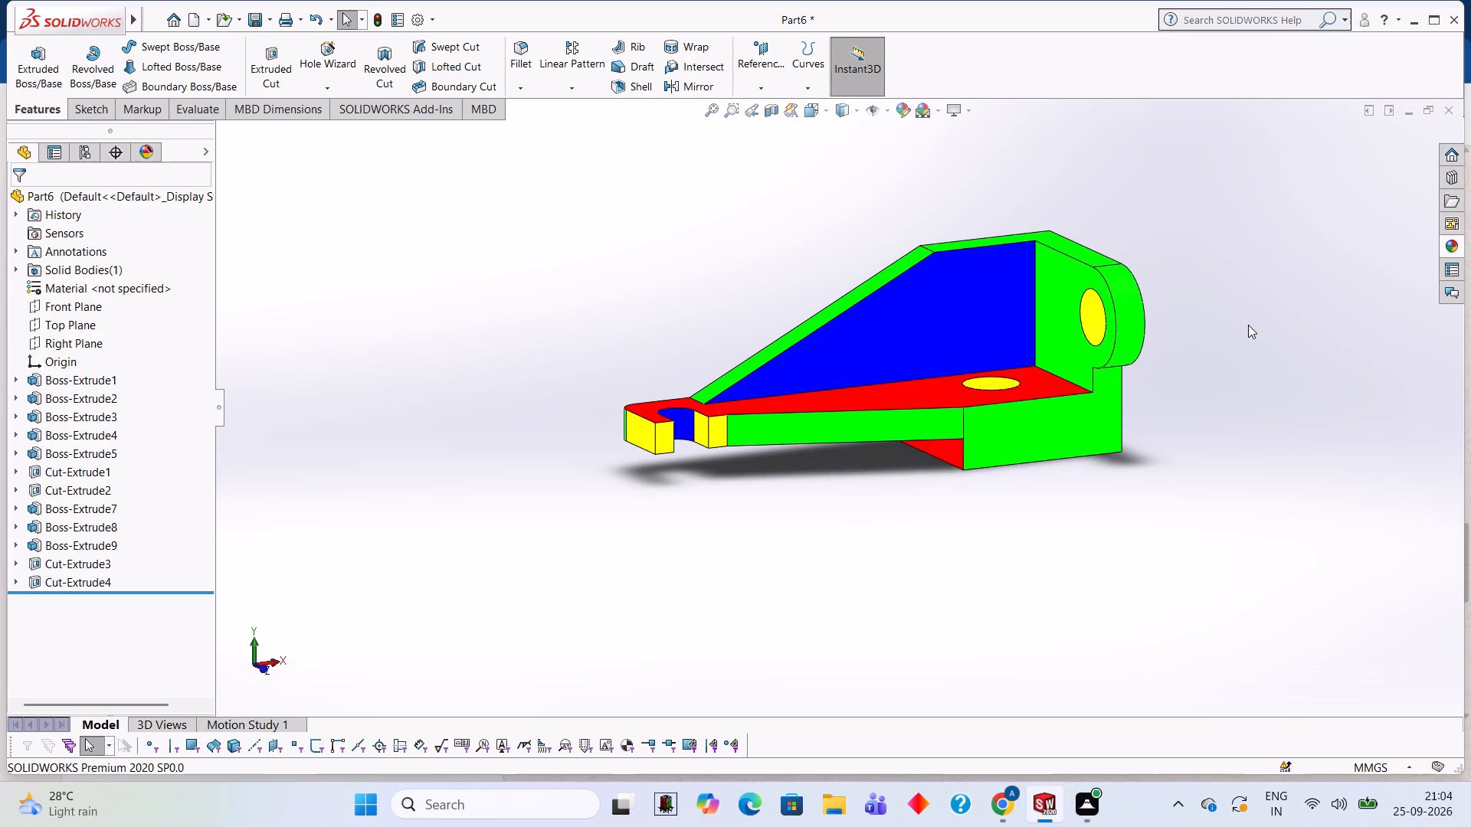
scroll(1249, 325, down, 1)
scroll(1219, 235, down, 1)
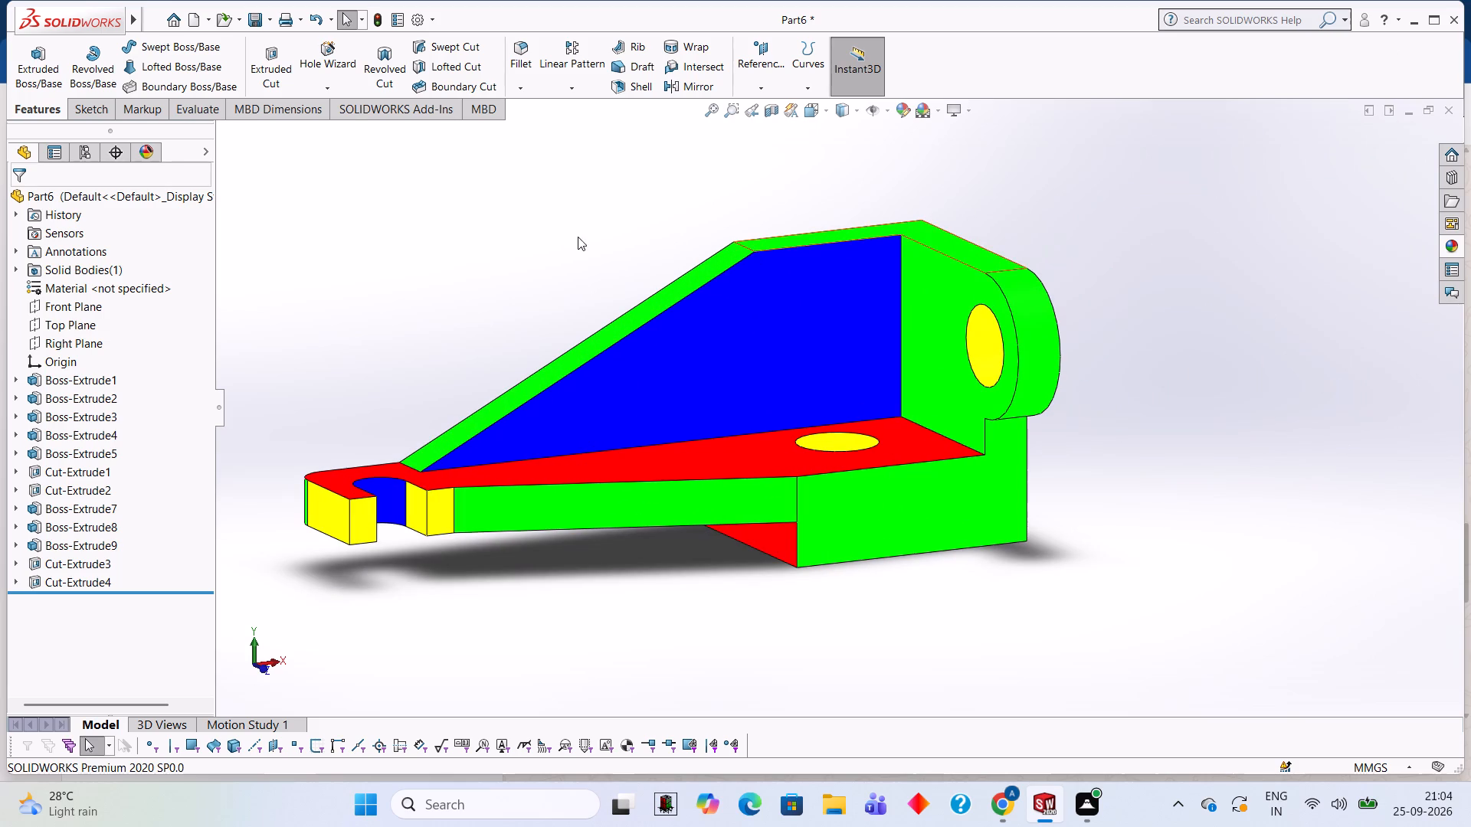
scroll(508, 305, down, 2)
scroll(507, 305, up, 1)
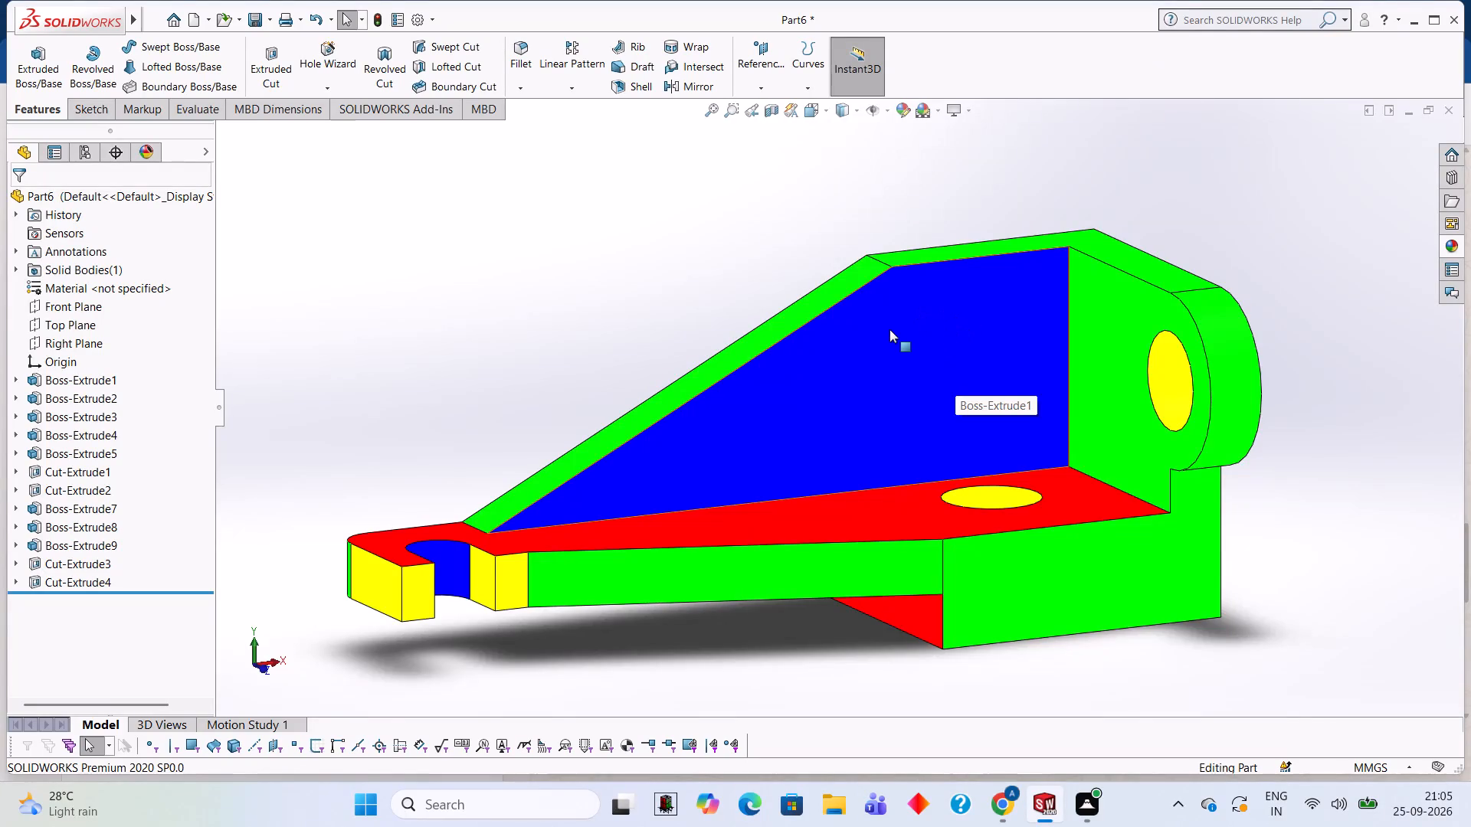
scroll(883, 331, up, 1)
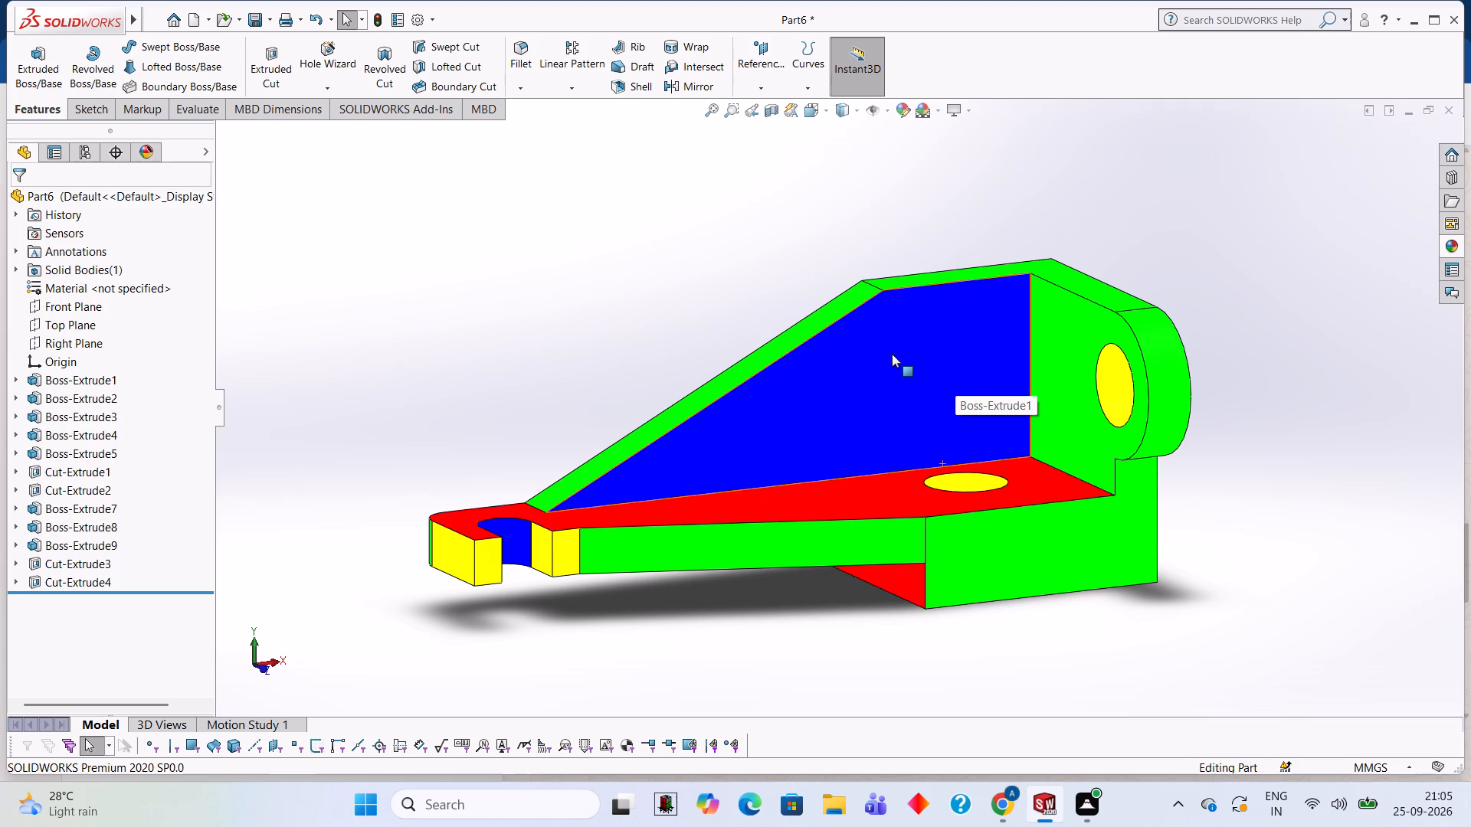
Save the part in the Documents folder under the file name 104.
key(ctrl+s)
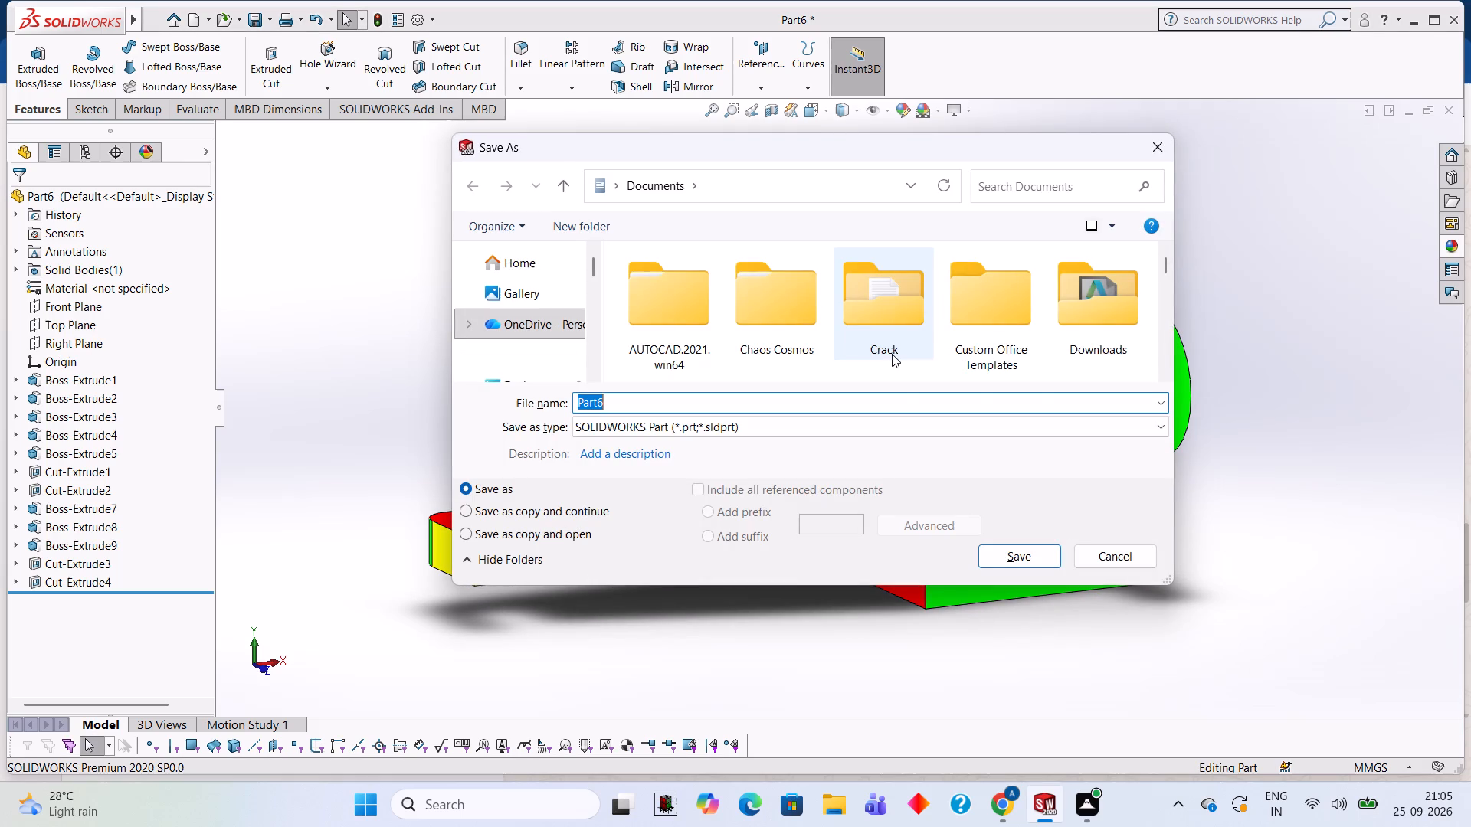
text(104)
key(Return)
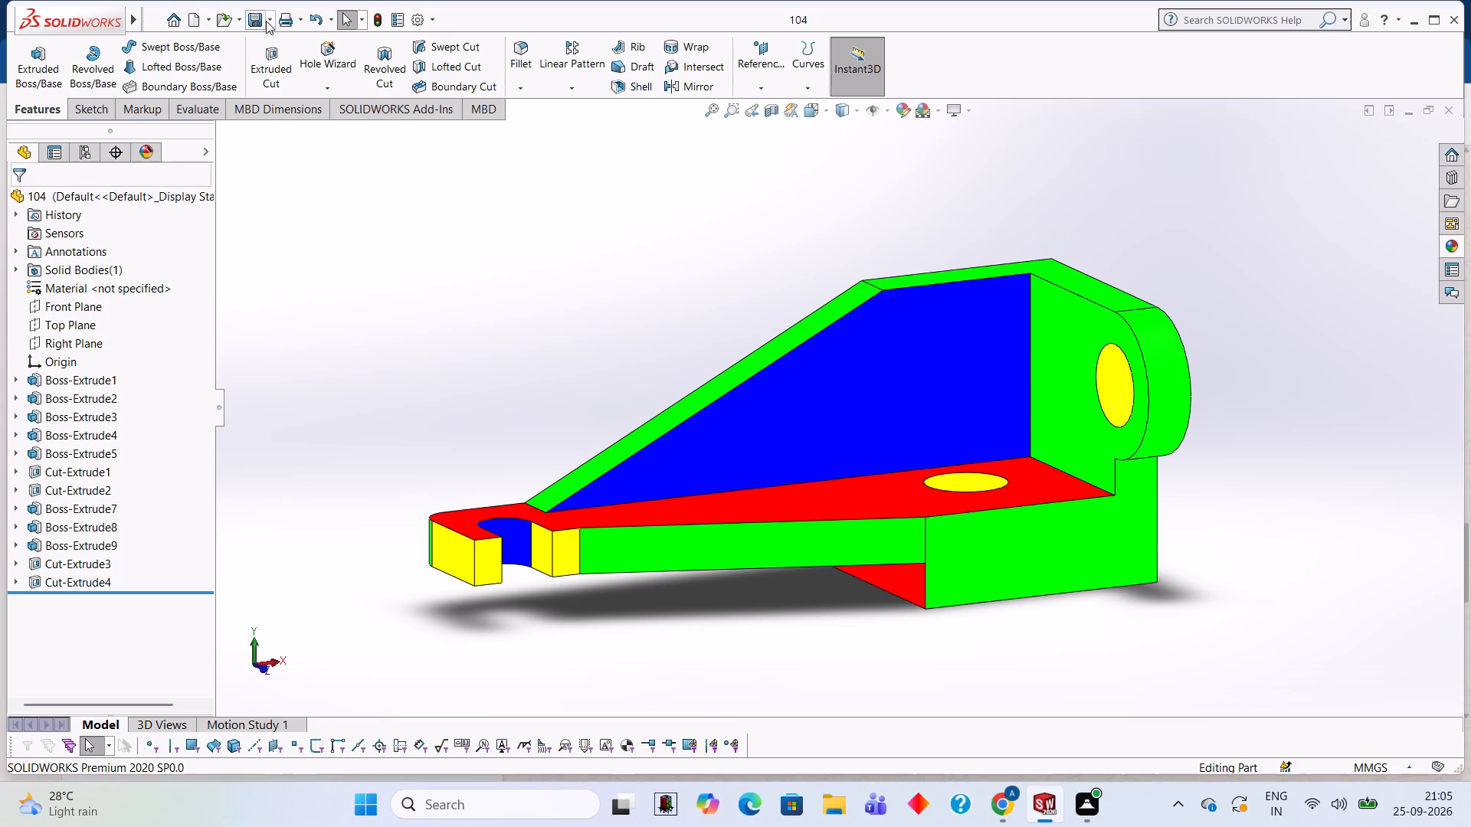
Save a copy of the part as an Adobe PDF named 104 in the Documents folder.
click(266, 21)
click(280, 66)
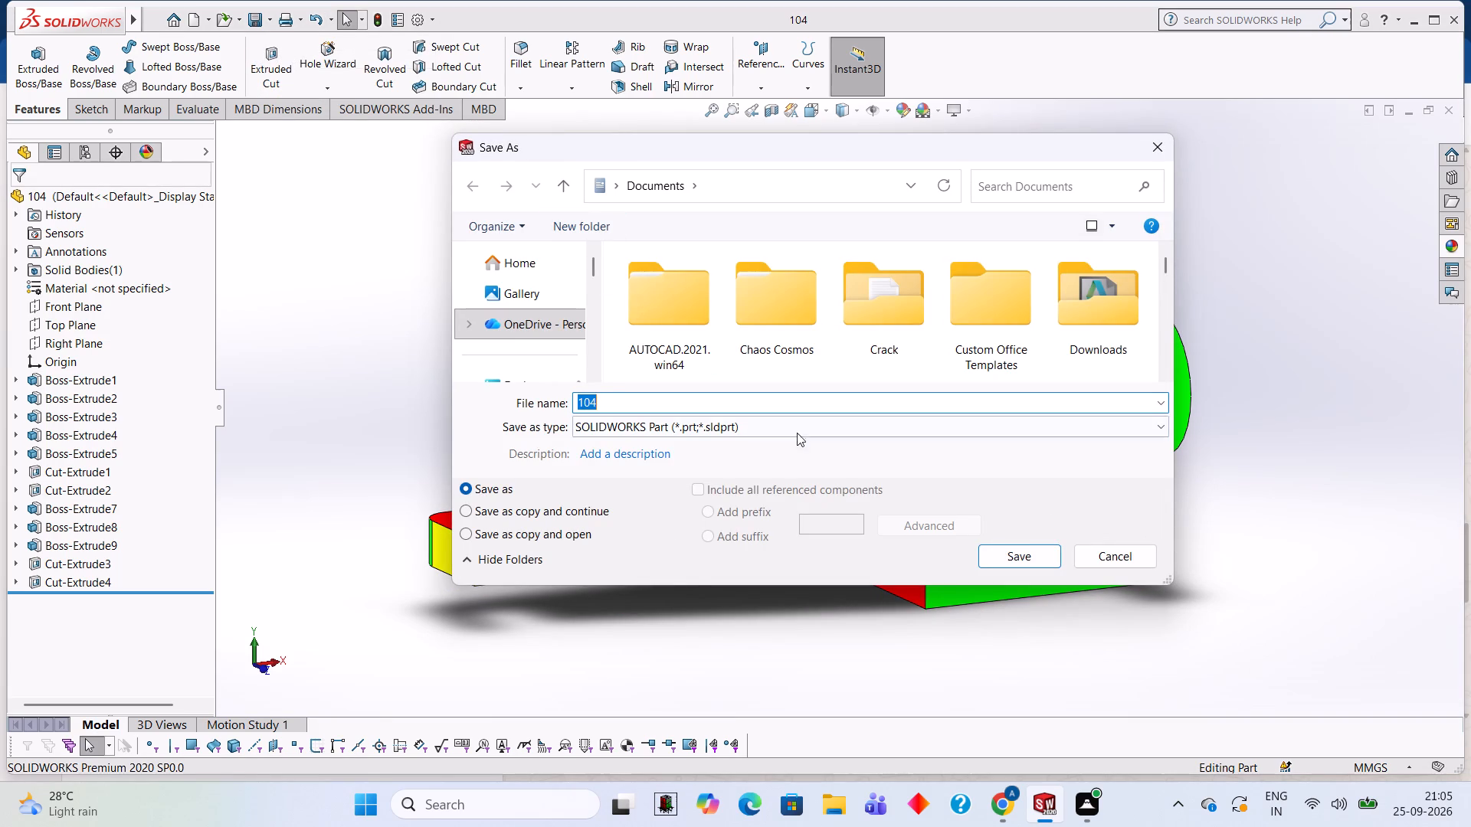
click(867, 429)
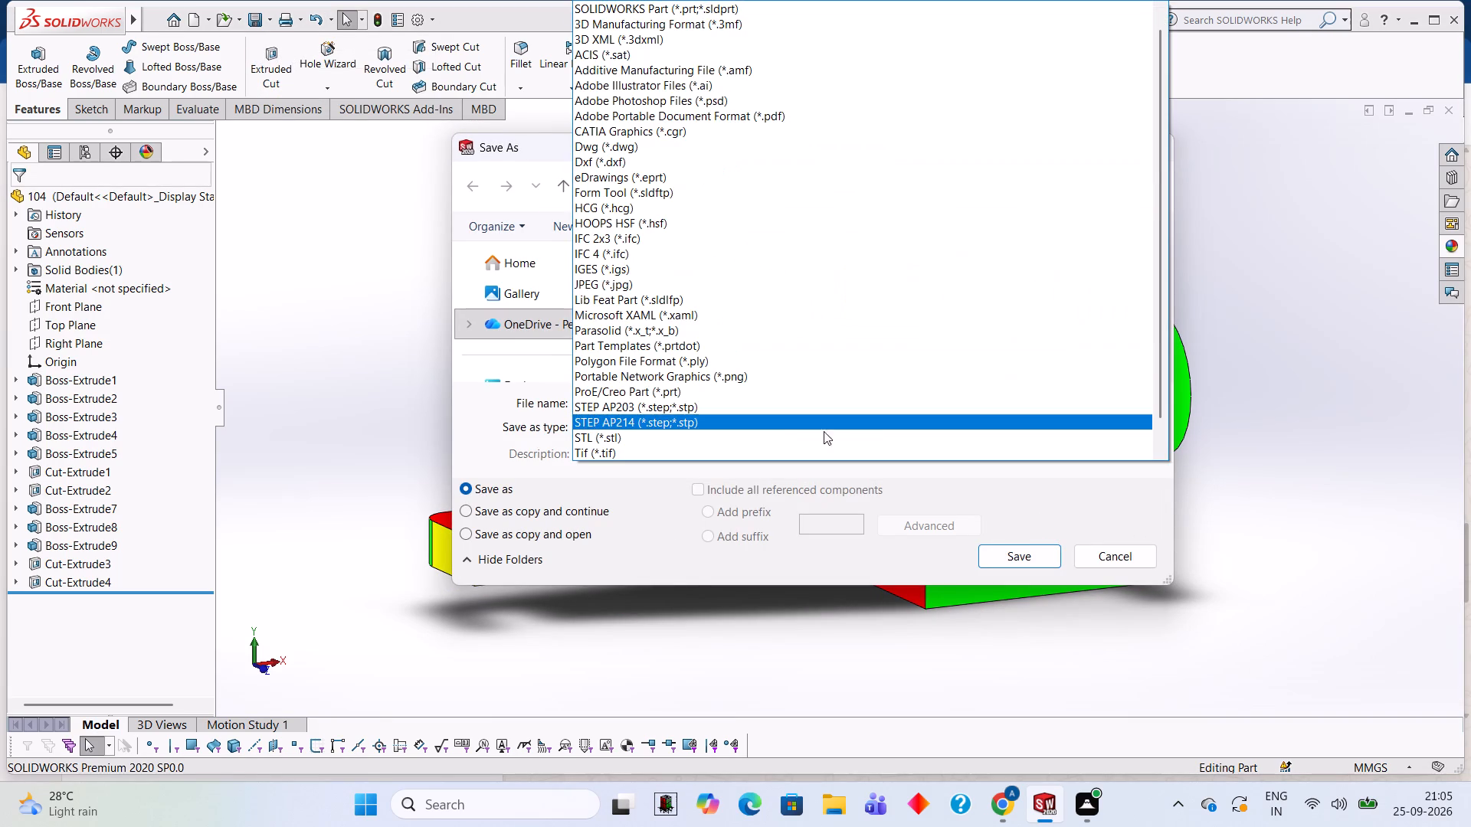
click(713, 119)
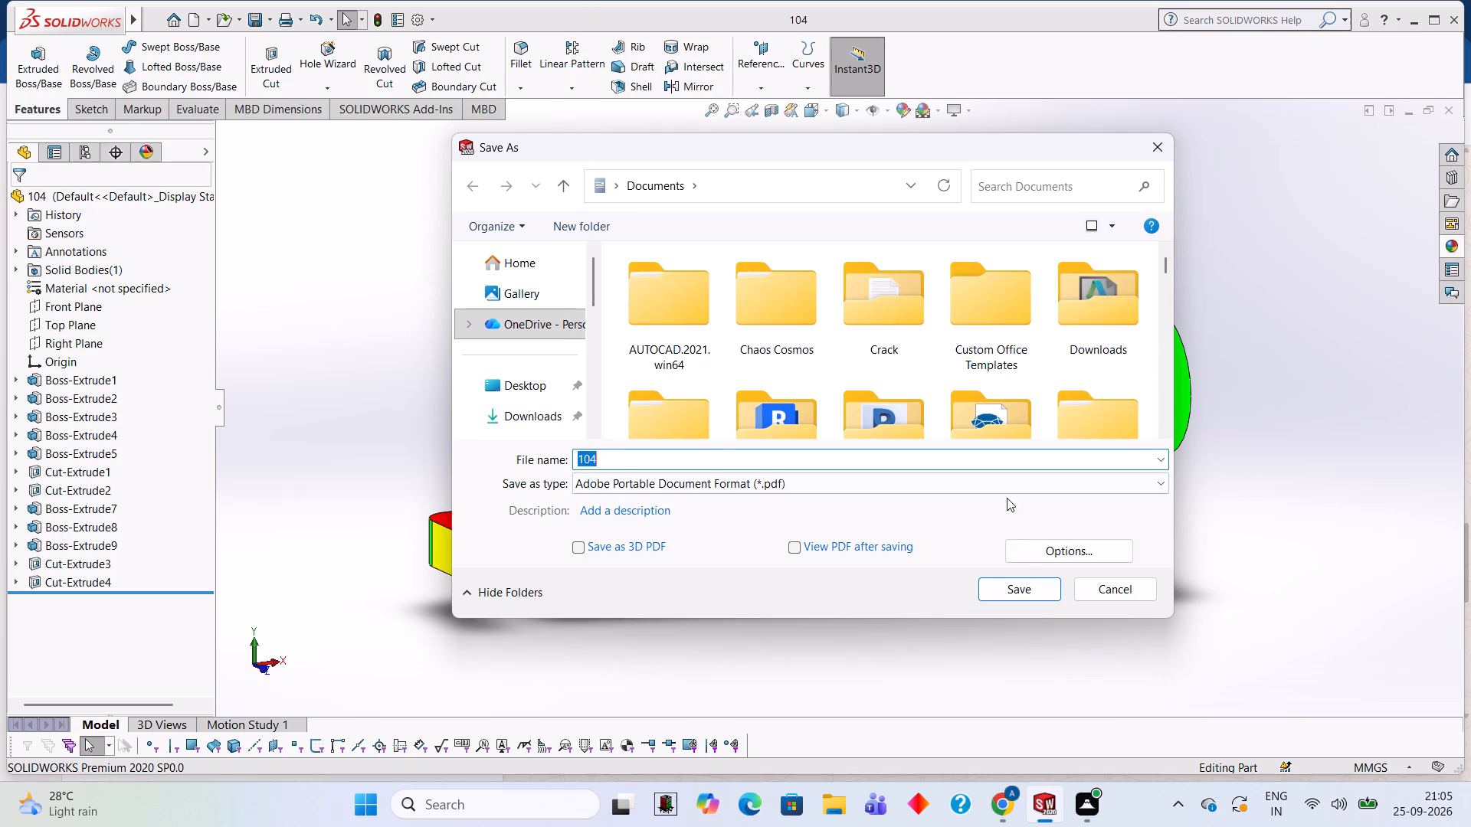
click(1021, 583)
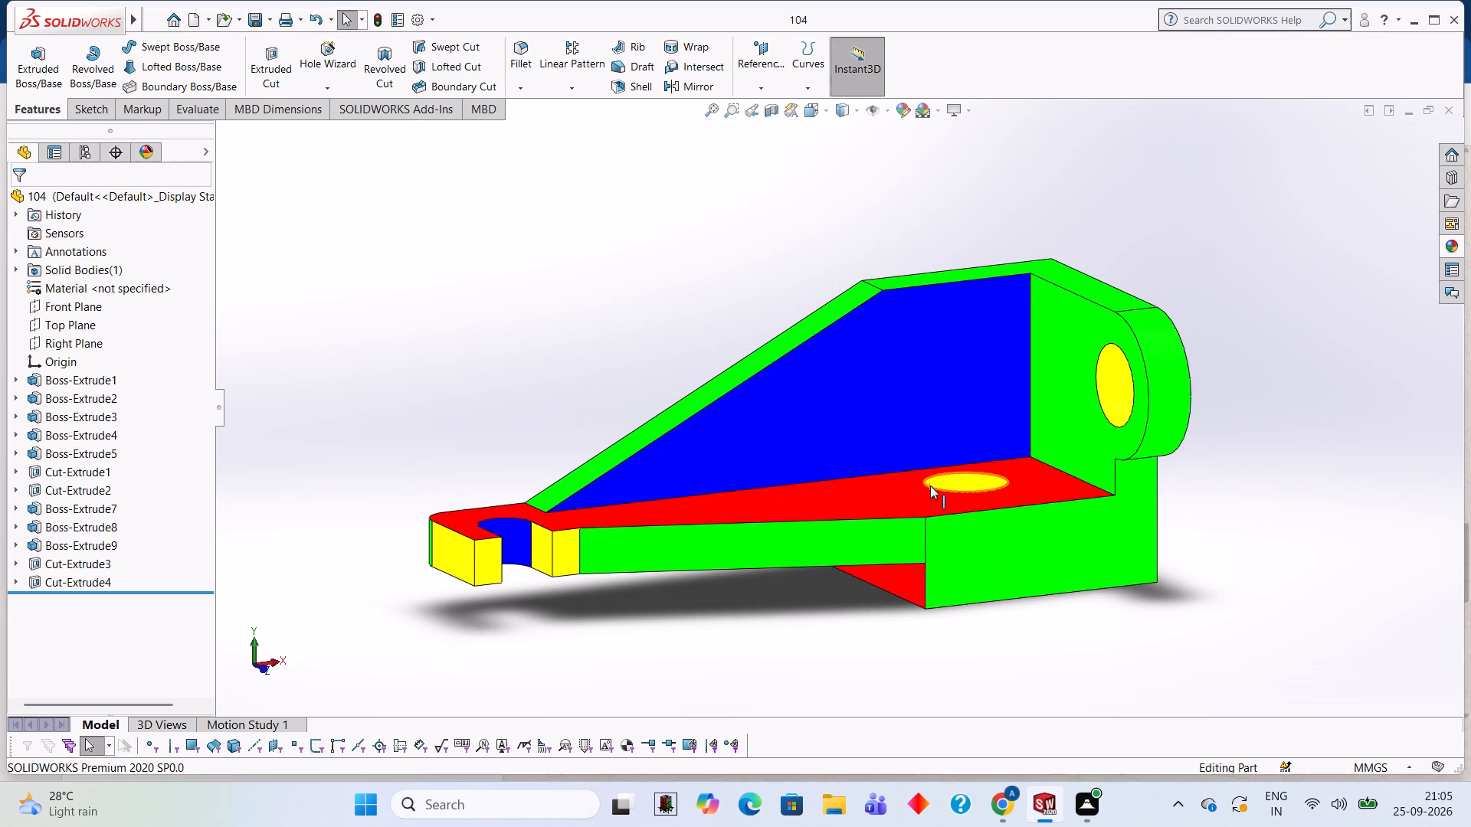